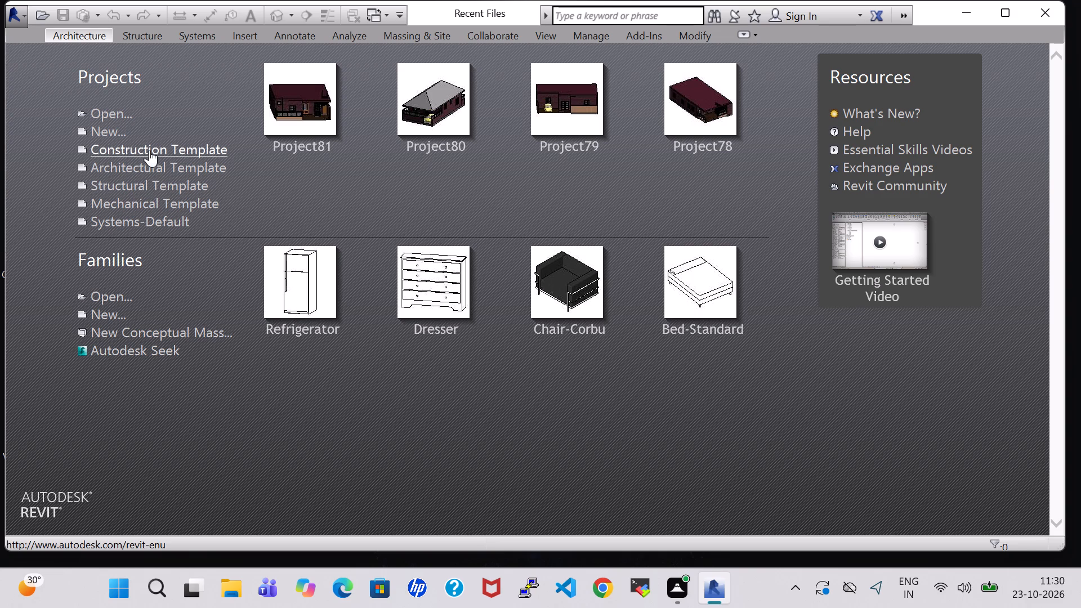
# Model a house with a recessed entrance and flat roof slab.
# Create a new project from the Architectural Template.
pyautogui.click(104, 129)
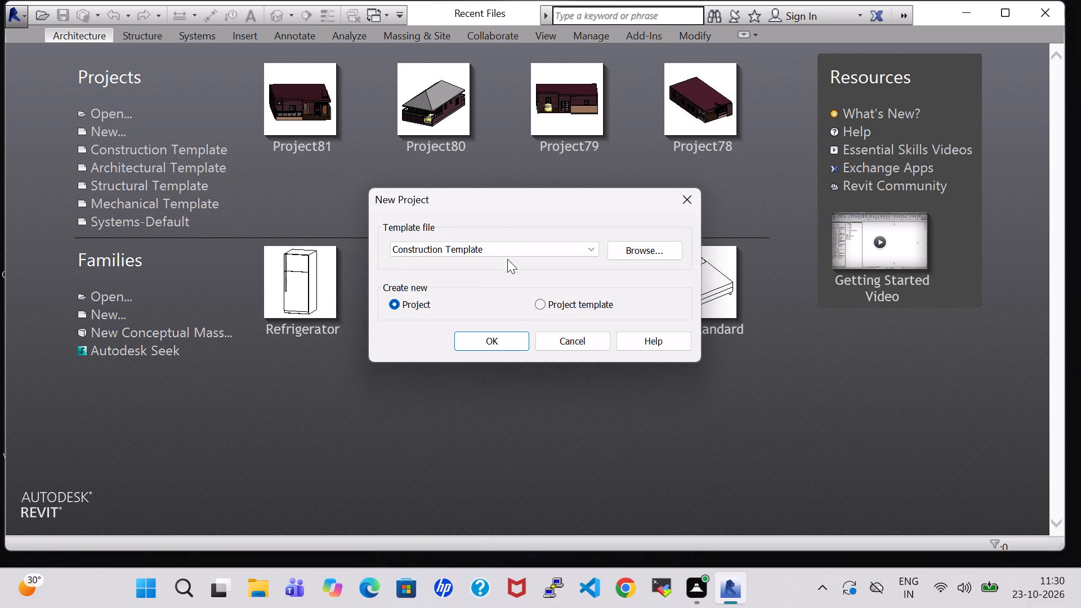
pyautogui.click(511, 252)
pyautogui.click(495, 283)
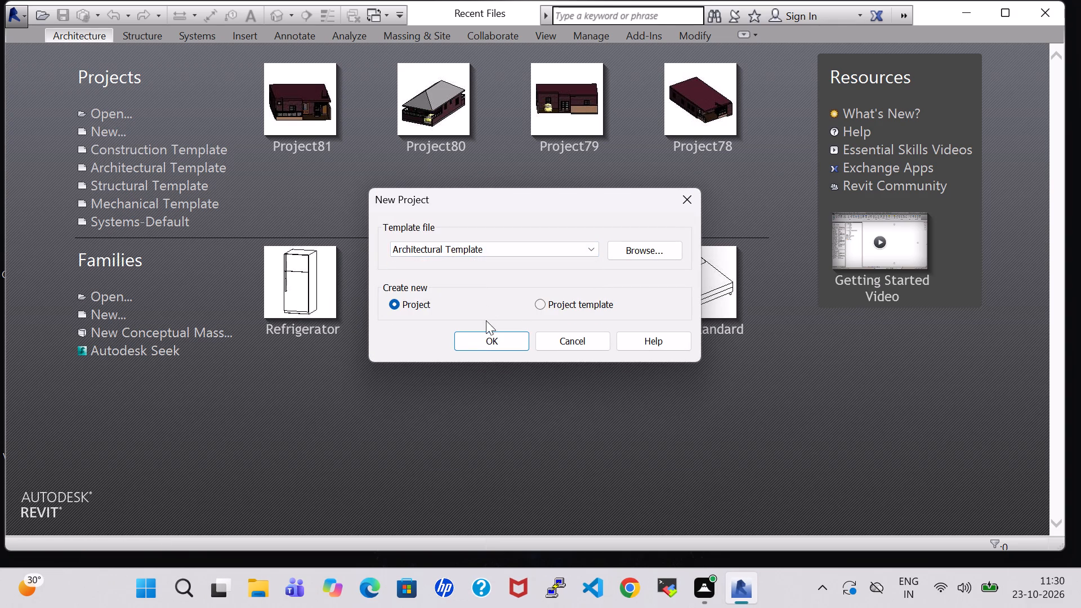
pyautogui.click(483, 335)
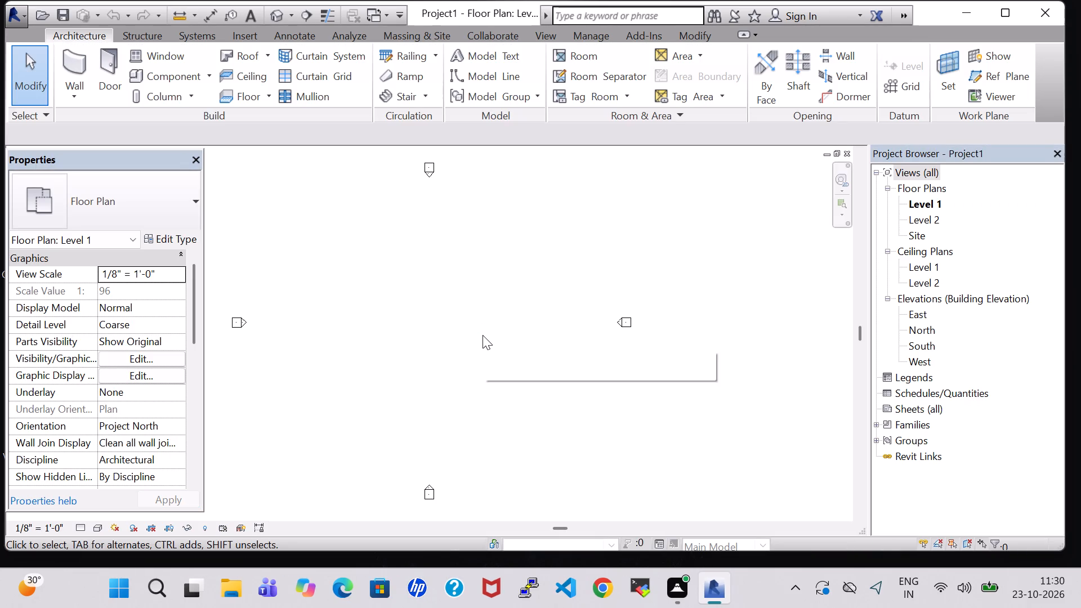
# Draw a closed rectangle of Generic - 8" exterior walls, 30' wide by 52' long, with a 10' unconnected height.
pyautogui.click(273, 526)
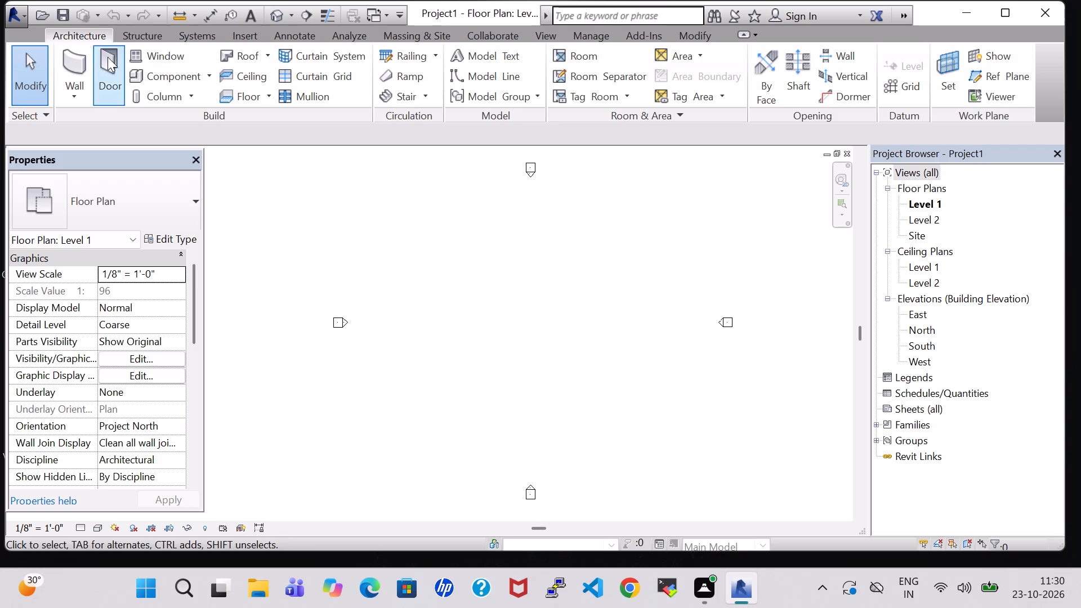
pyautogui.click(82, 59)
pyautogui.click(249, 135)
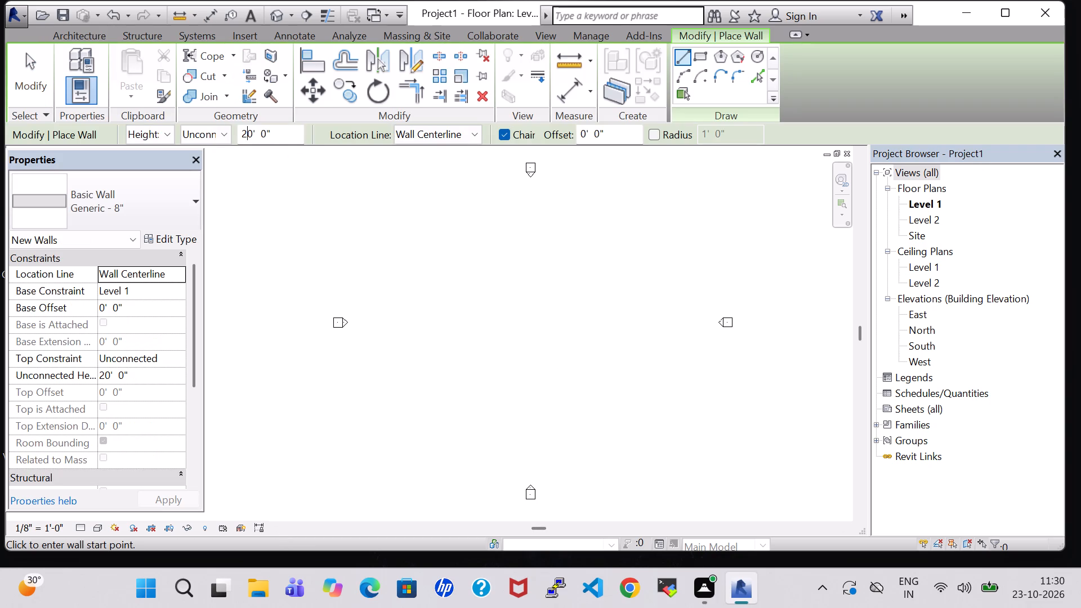
pyautogui.press('BackSpace')
pyautogui.press('1')
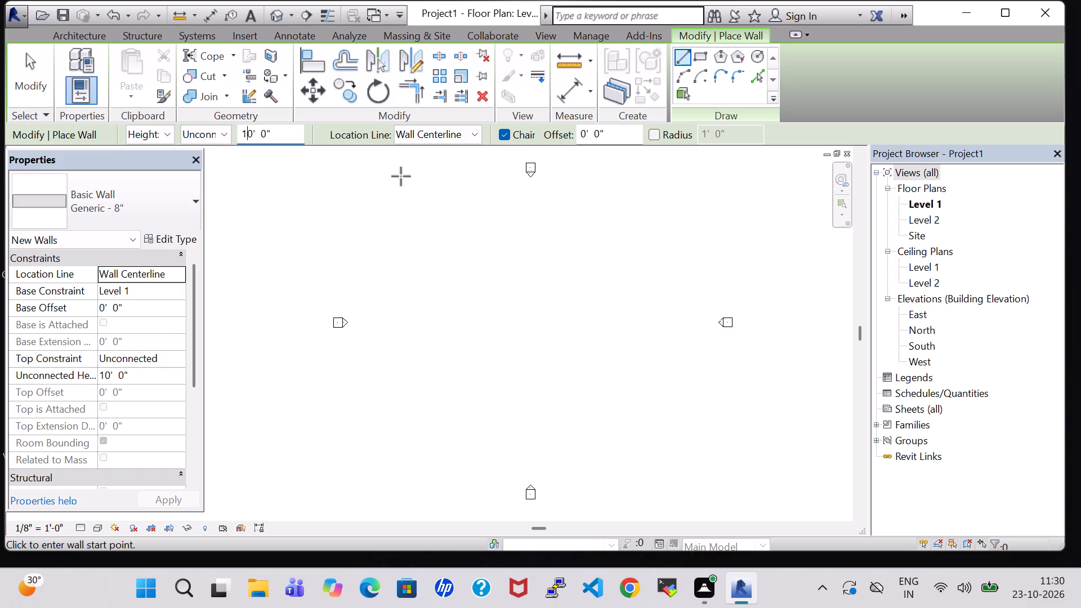
pyautogui.click(448, 266)
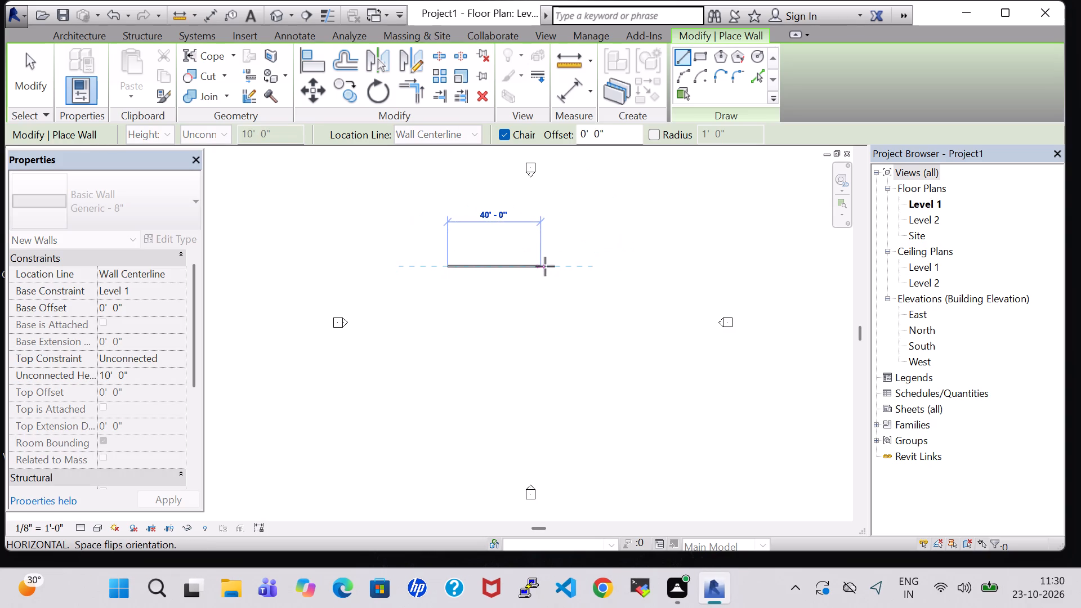
pyautogui.write('30')
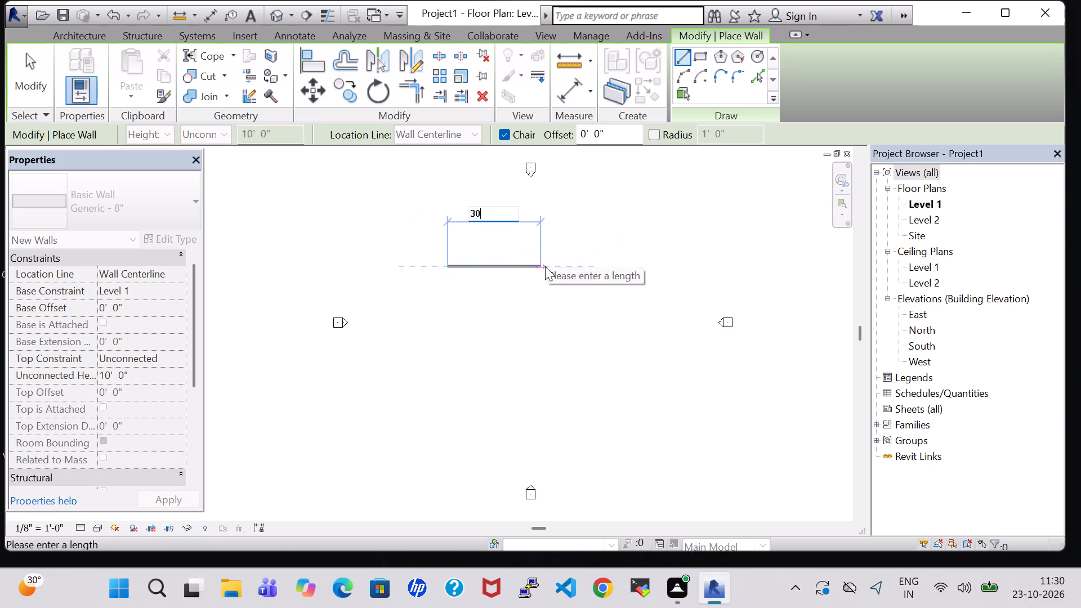
pyautogui.press('Return')
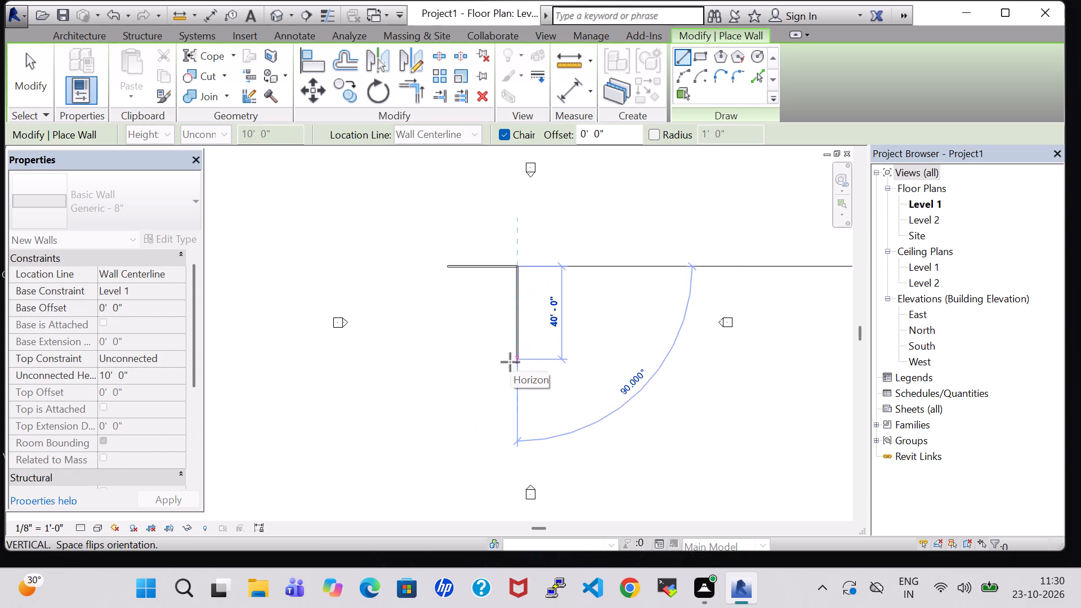
pyautogui.write('52')
pyautogui.press('Return')
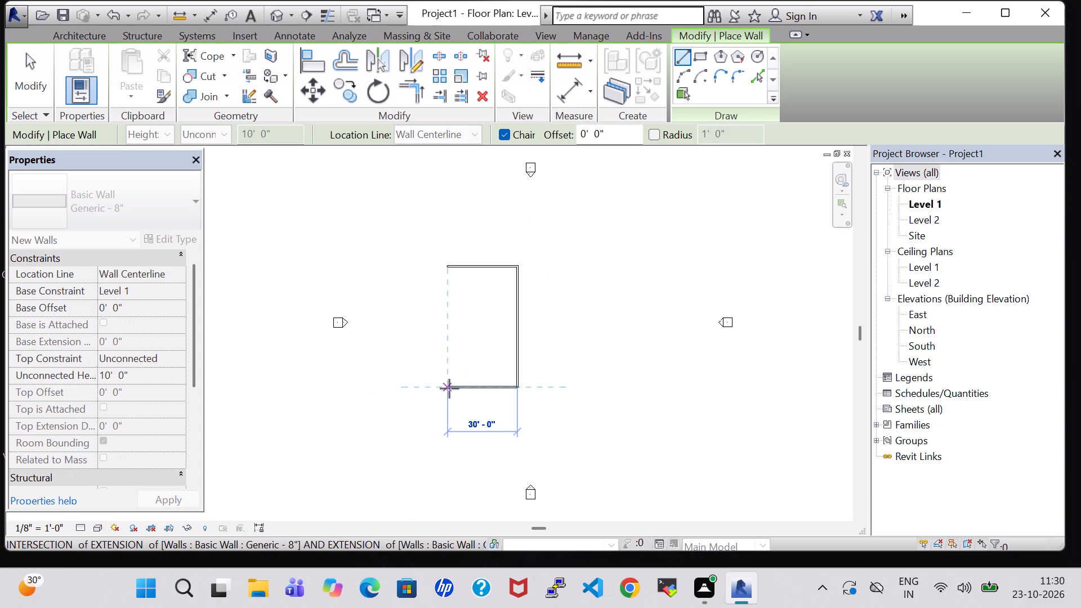
pyautogui.click(449, 388)
pyautogui.click(448, 270)
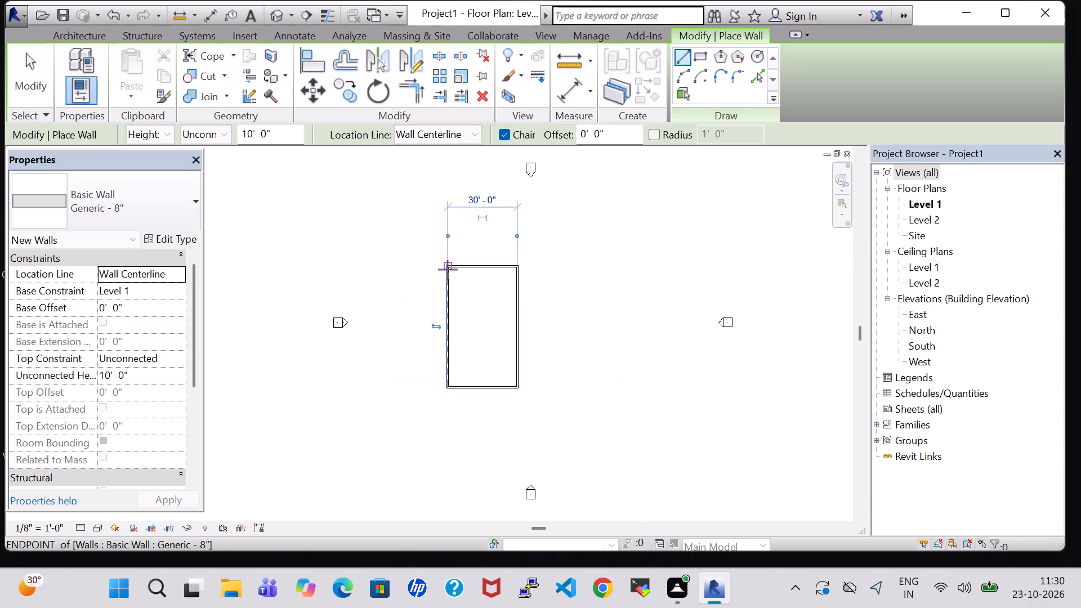
pyautogui.scroll(6, 448, 270)
pyautogui.press('Escape')
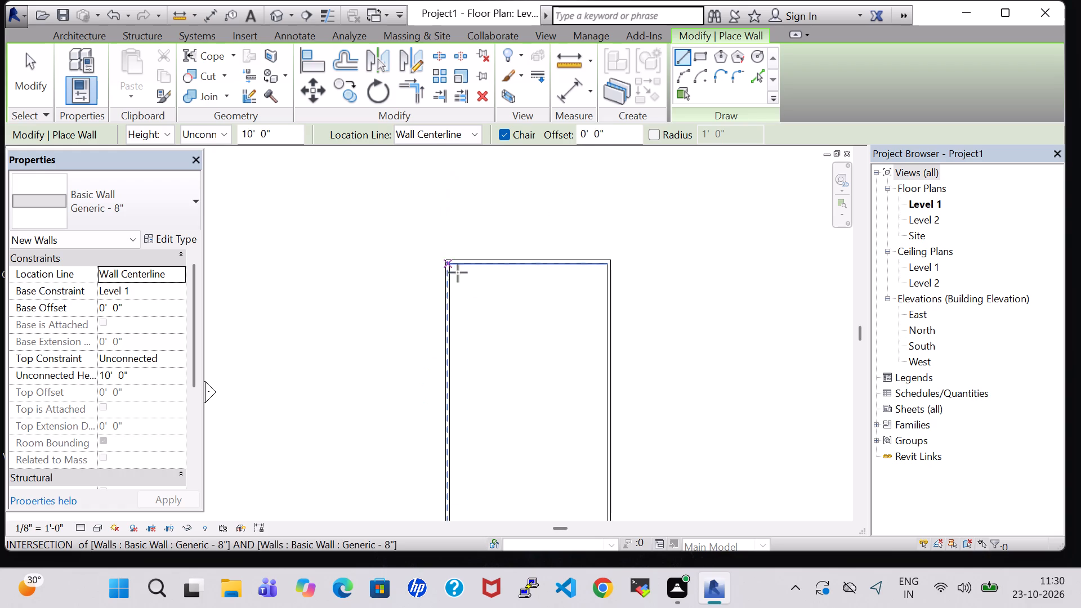
pyautogui.scroll(-2, 511, 319)
pyautogui.press('Escape')
# Draw a partition about 14'-8" long from the north wall's midpoint and a cross wall at its end joining the west and east walls.
pyautogui.moveTo(511, 319); pyautogui.dragTo(545, 254, button='middle')
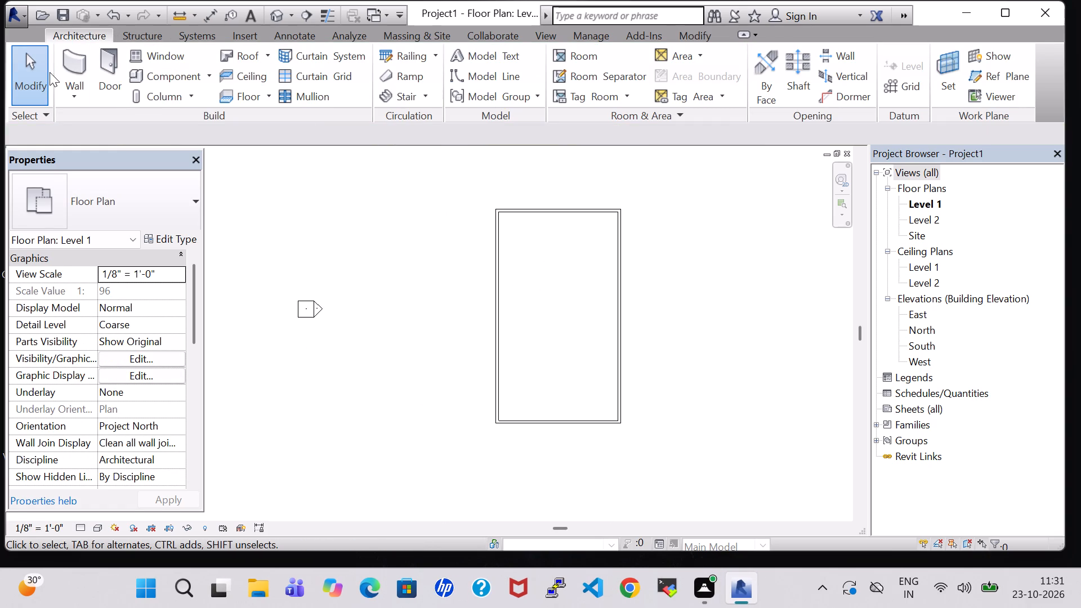
pyautogui.click(69, 67)
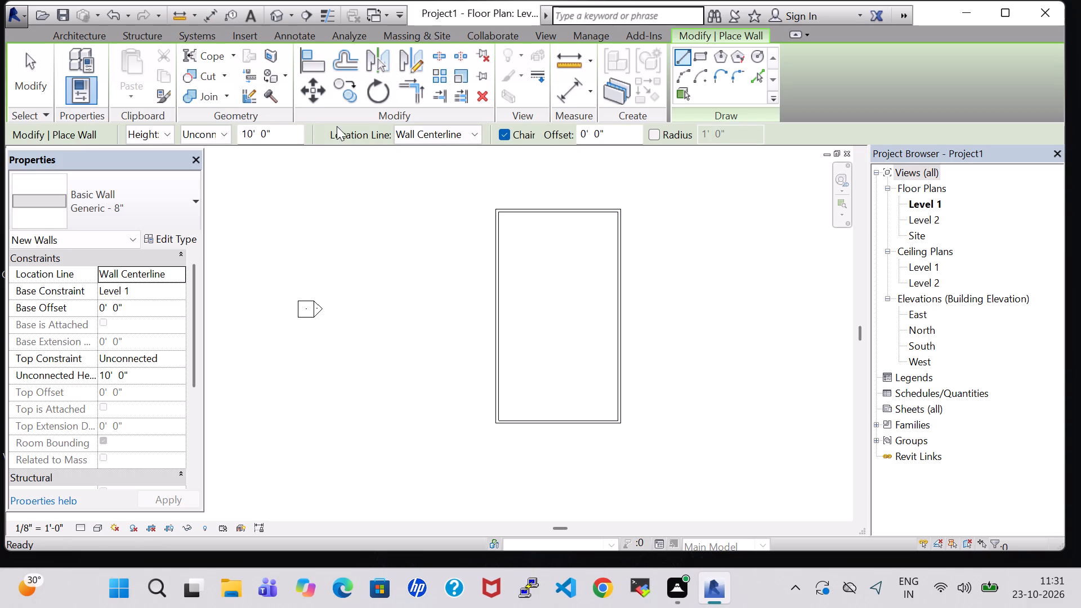
pyautogui.click(559, 214)
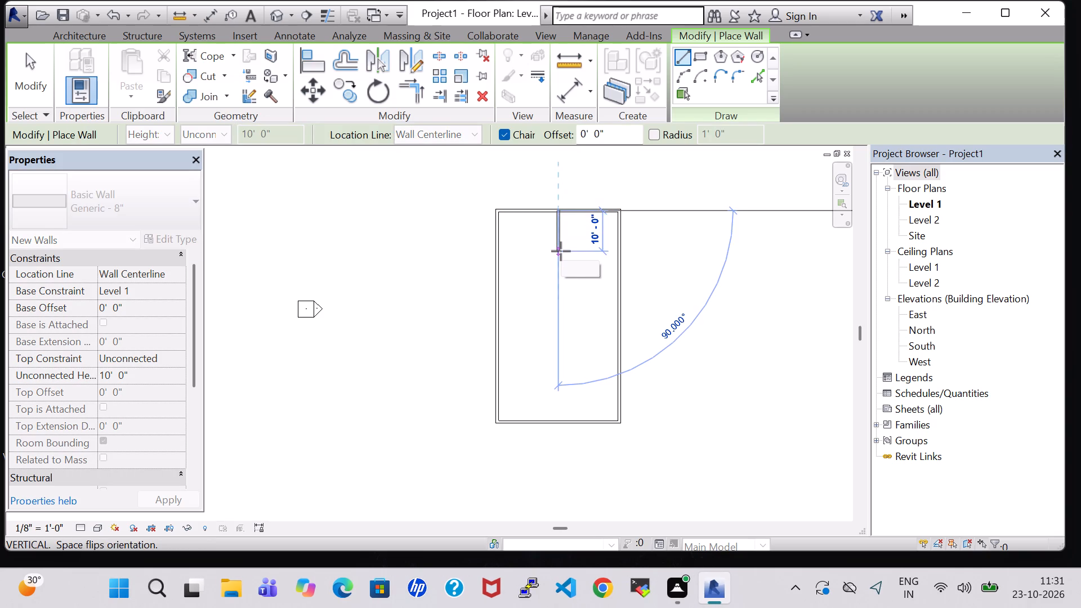
pyautogui.click(559, 270)
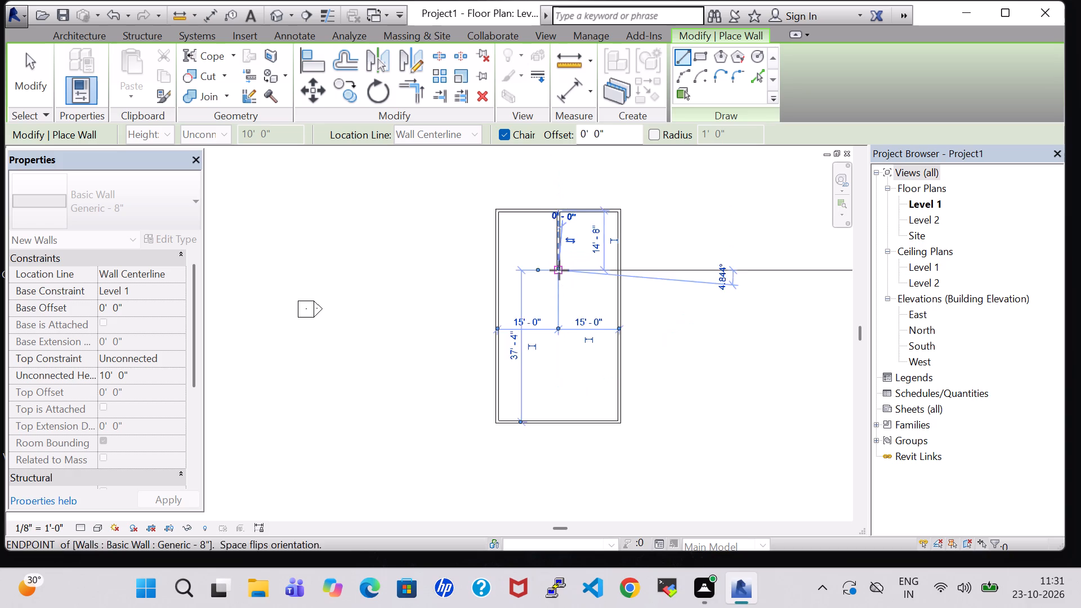
pyautogui.click(498, 269)
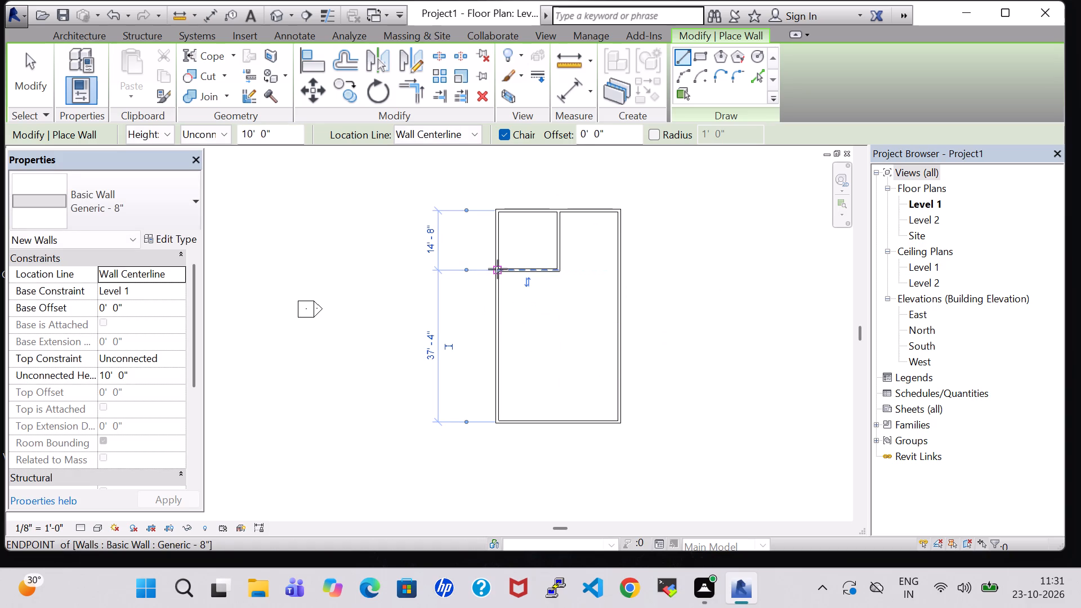
pyautogui.press('Escape')
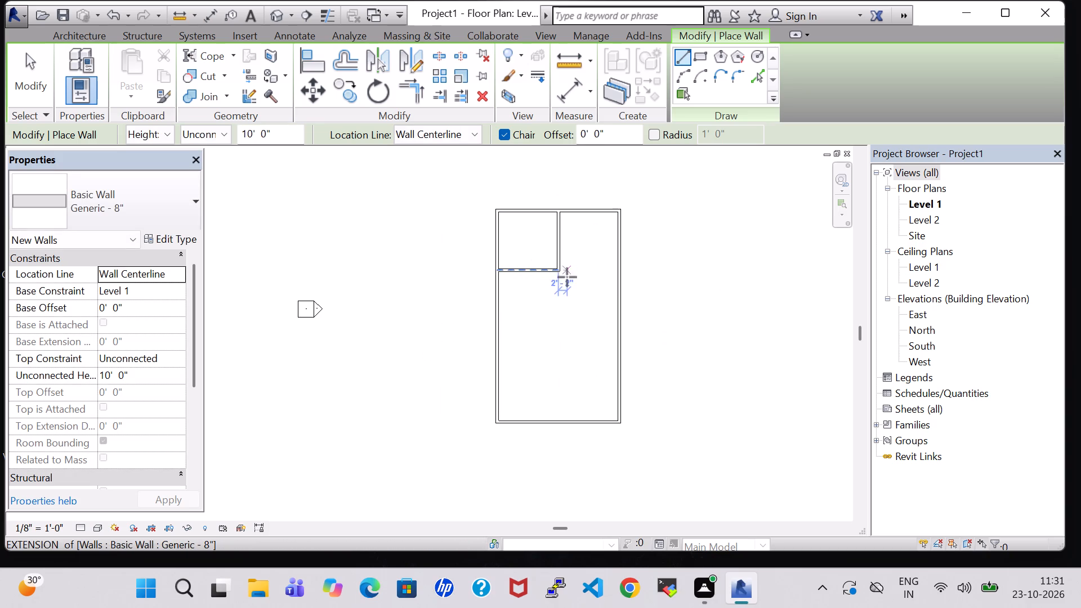
pyautogui.click(560, 272)
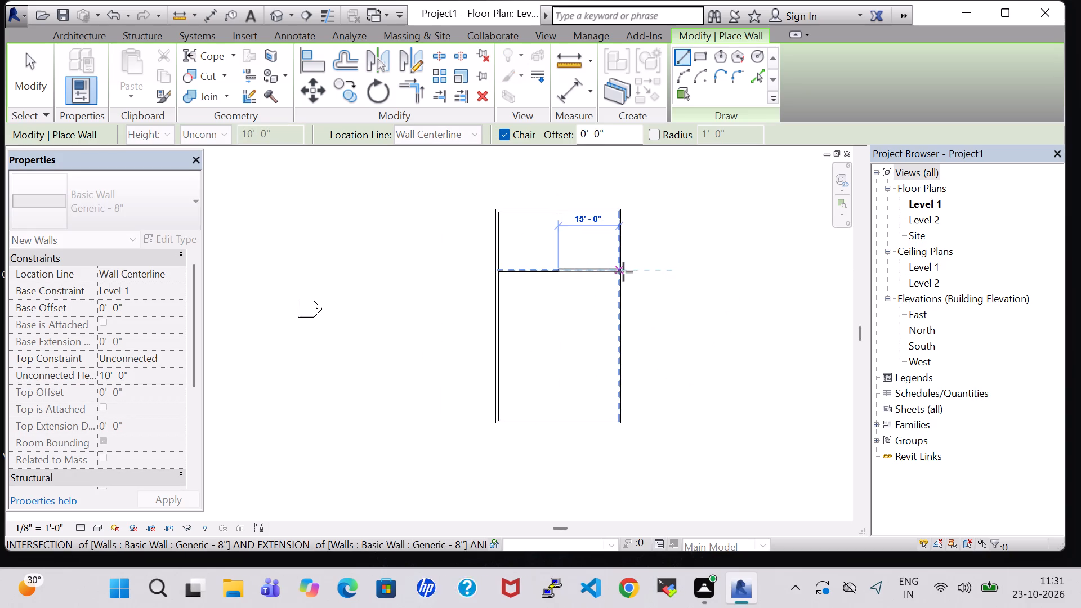
pyautogui.click(623, 272)
pyautogui.press('Escape')
pyautogui.press('Escape')
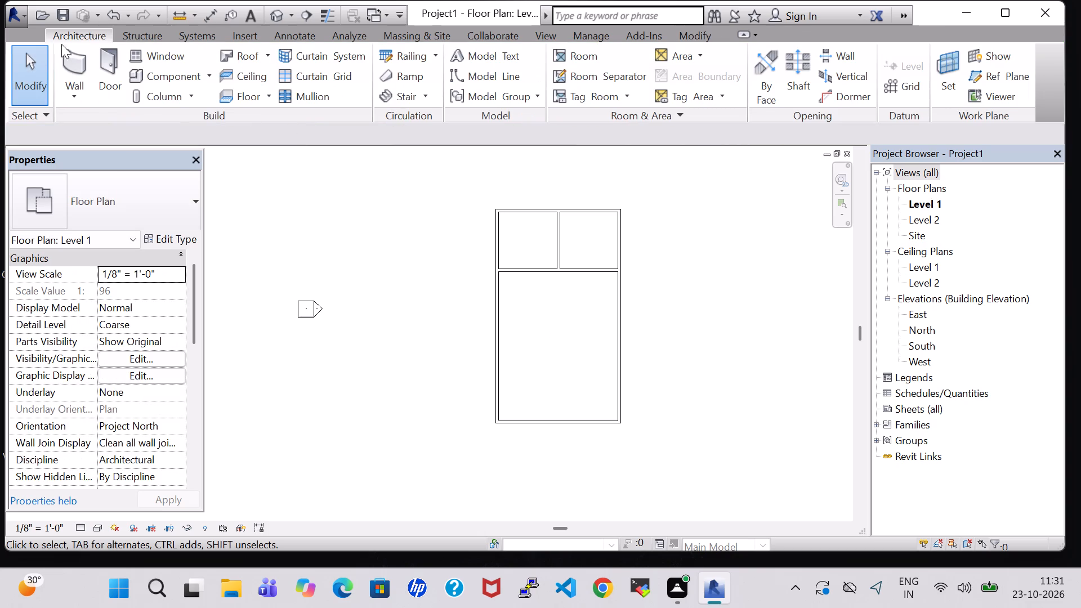
# Enclose a west-side room below the cross wall, about 15'-7" long, with its east wall about 3'-6" west of the central partition.
pyautogui.click(83, 61)
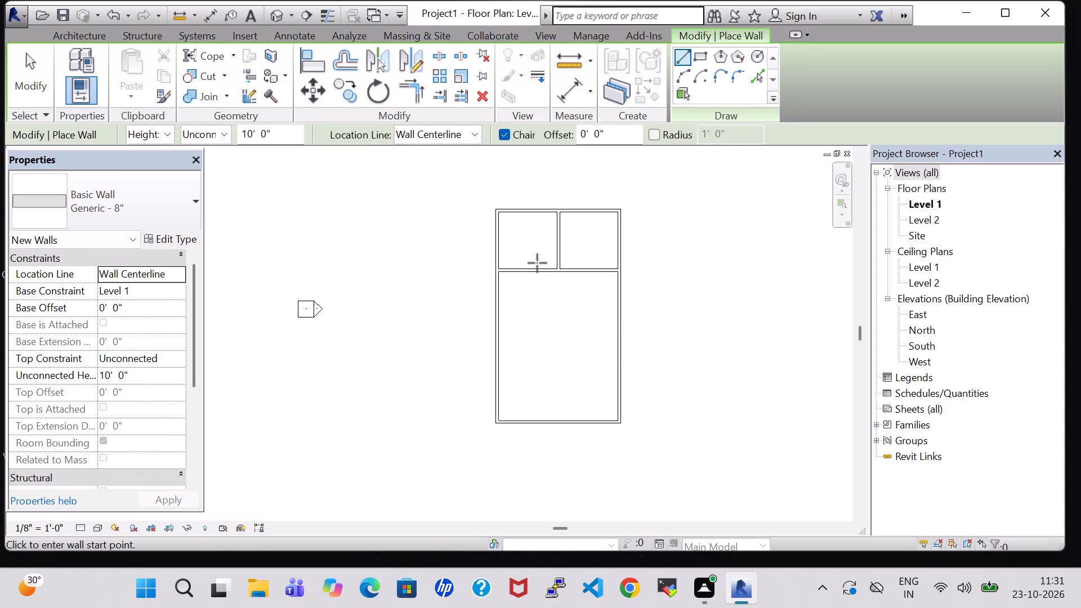
pyautogui.scroll(2, 542, 272)
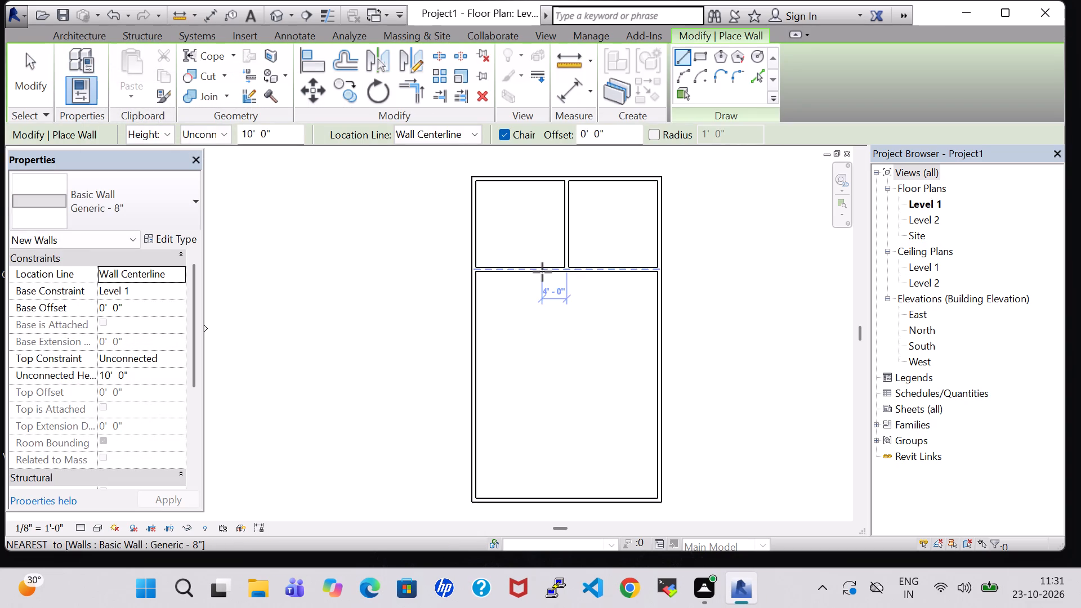
pyautogui.scroll(5, 542, 272)
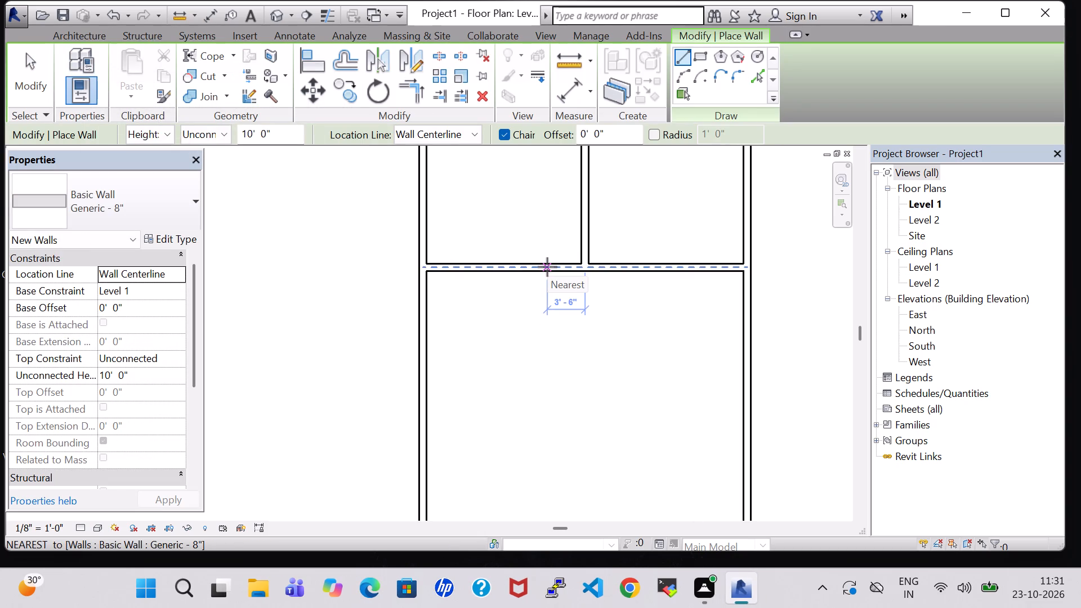
pyautogui.click(547, 267)
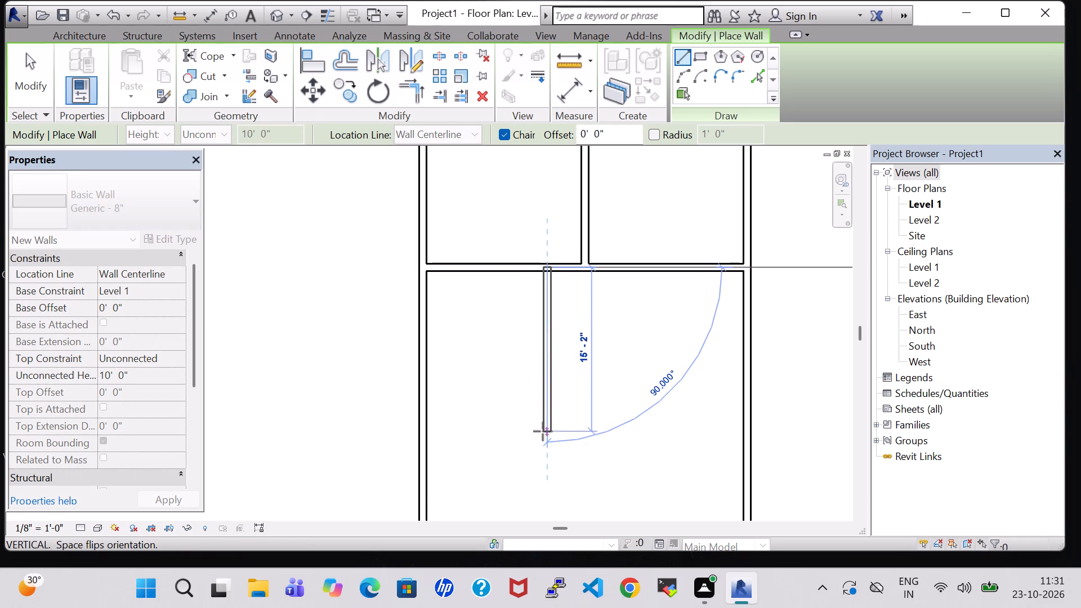
pyautogui.click(543, 436)
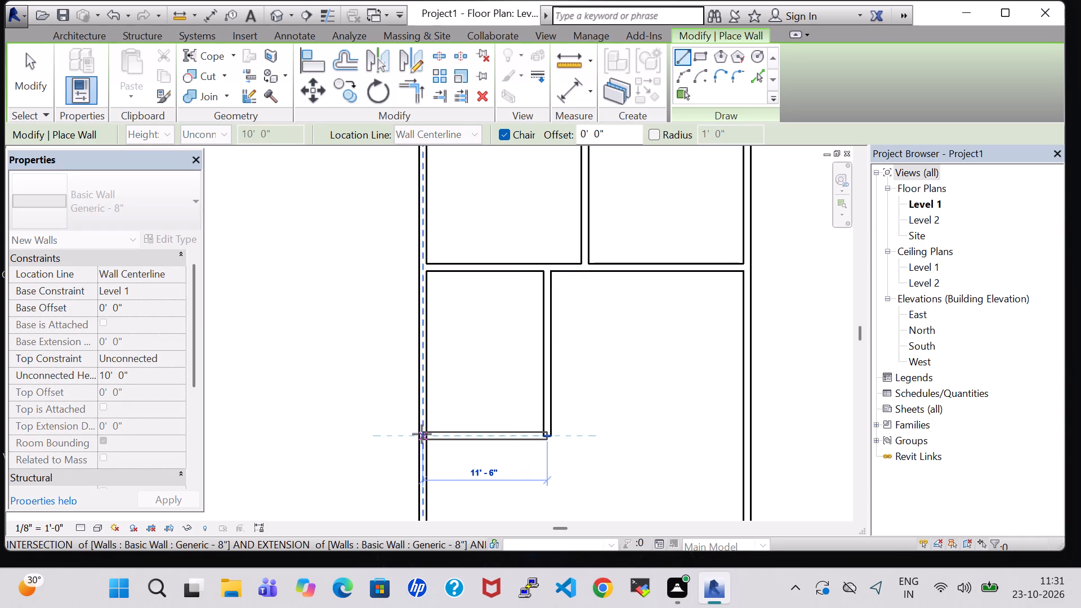
pyautogui.click(422, 434)
pyautogui.scroll(-2, 445, 411)
pyautogui.moveTo(450, 405); pyautogui.dragTo(468, 321, button='middle')
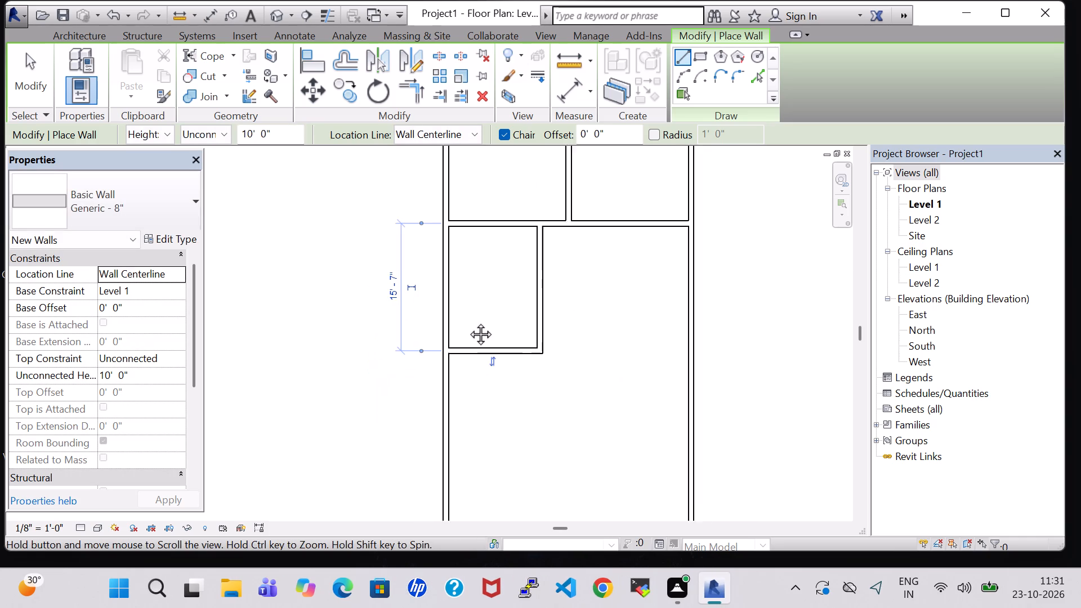
pyautogui.moveTo(468, 321); pyautogui.dragTo(471, 316, button='middle')
pyautogui.scroll(-2, 477, 316)
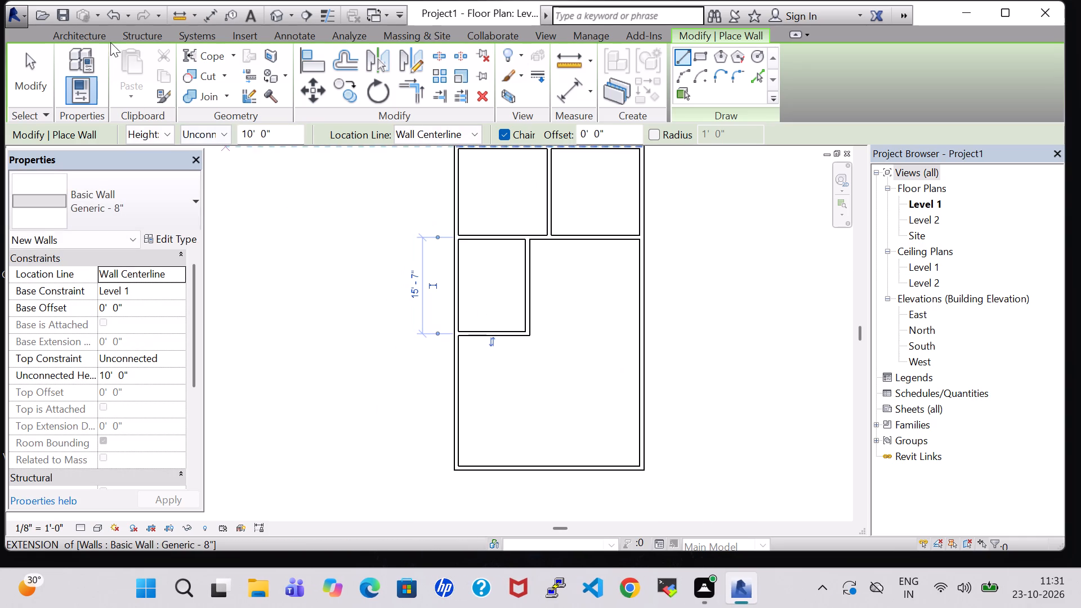
# Continue that room's east wall about 10'-3" south and close it to the west wall, forming a smaller room.
pyautogui.click(101, 34)
pyautogui.click(75, 61)
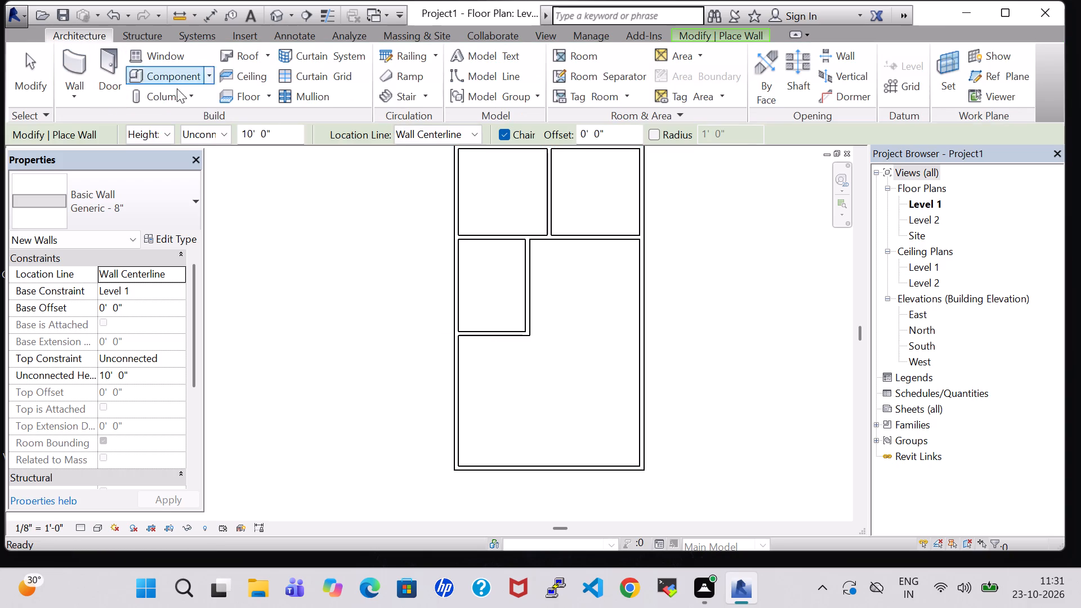
pyautogui.click(528, 335)
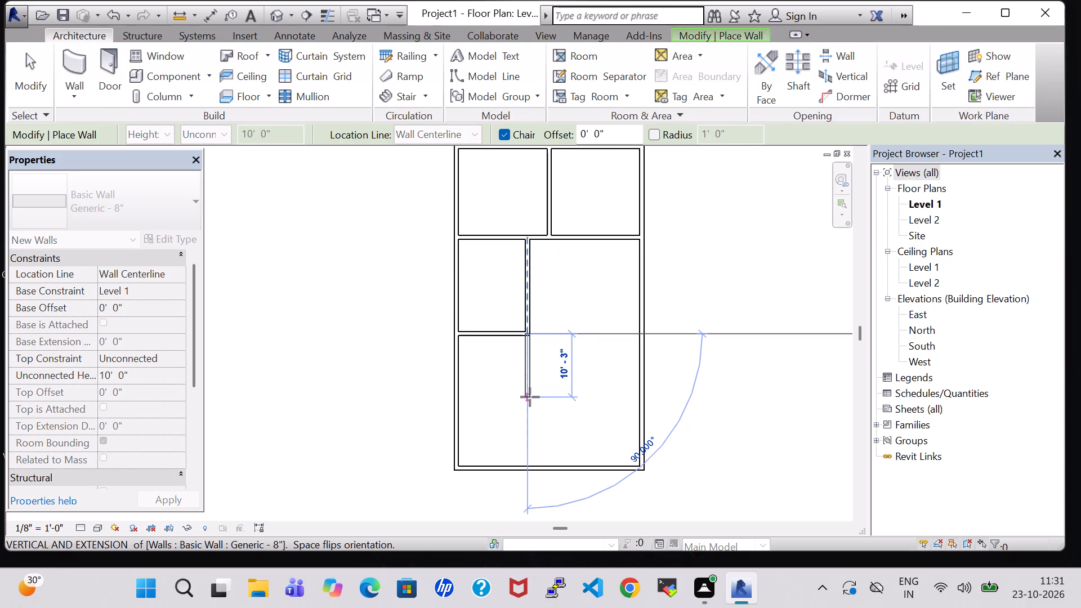
pyautogui.click(530, 397)
pyautogui.click(450, 398)
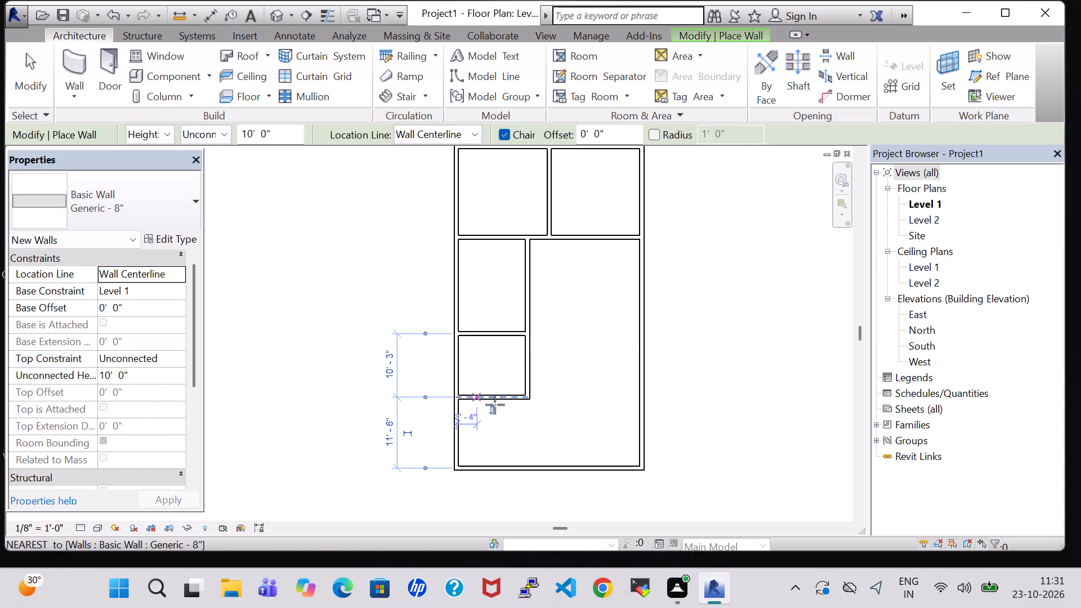
# Extend the lowest cross wall about 3'-6" east and join its end to the south wall's midpoint with an 11'-6" wall.
pyautogui.click(527, 396)
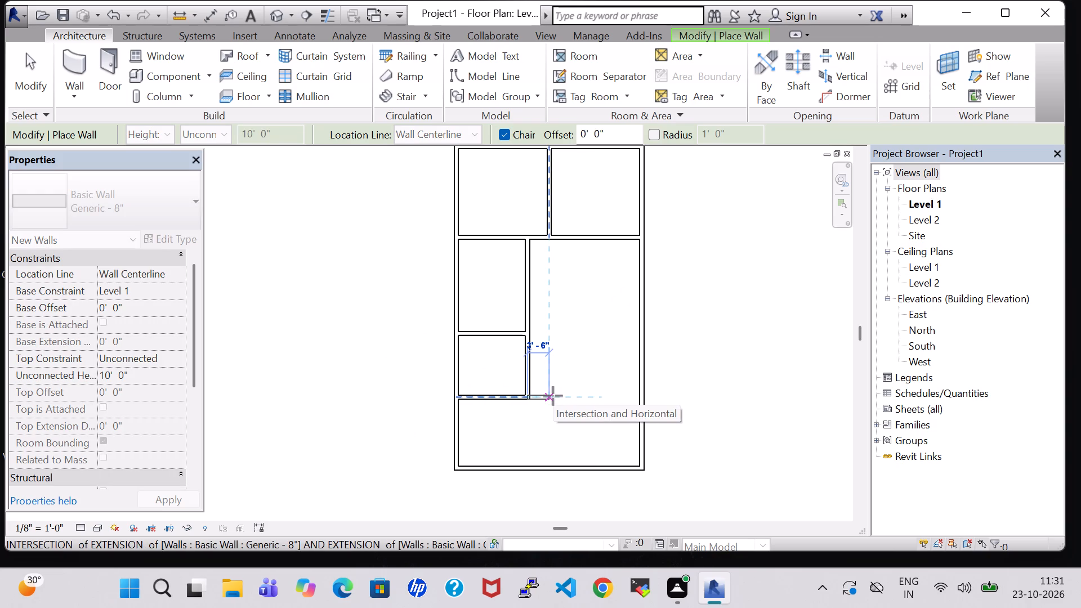
pyautogui.click(553, 396)
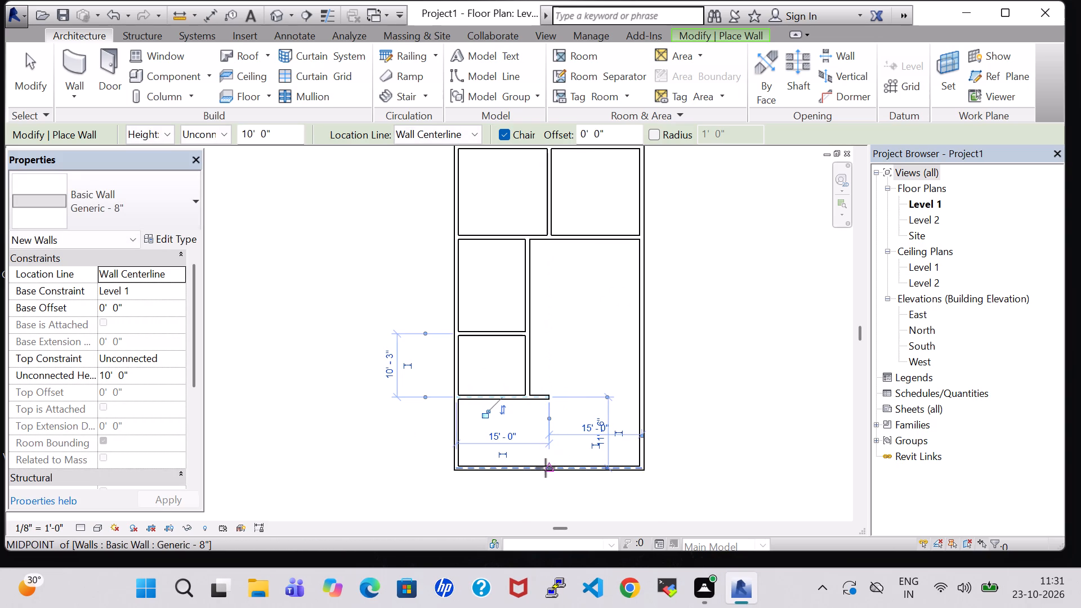
pyautogui.click(548, 468)
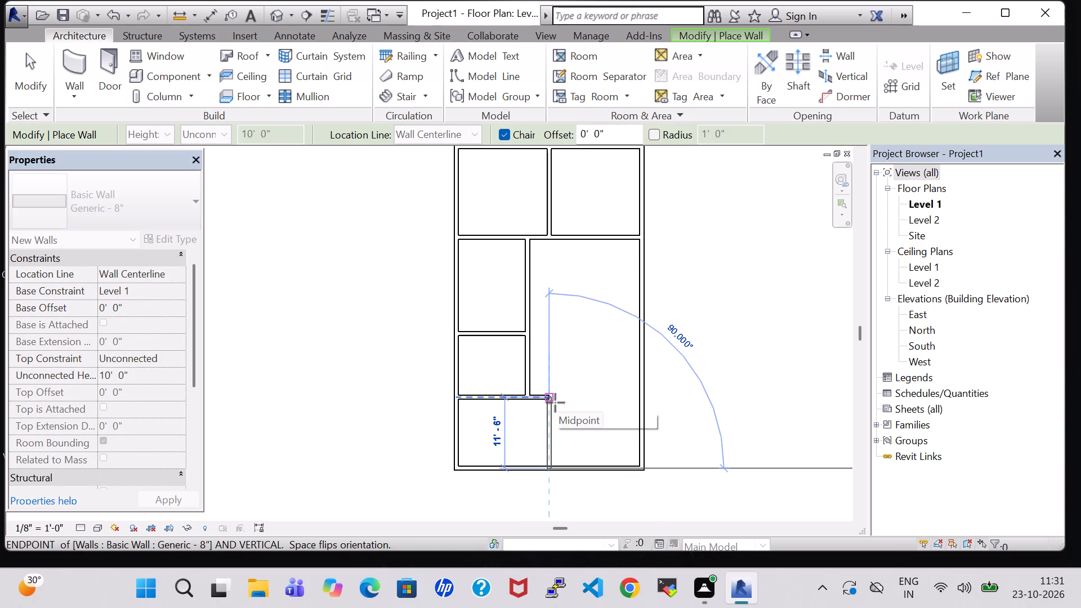
pyautogui.click(555, 403)
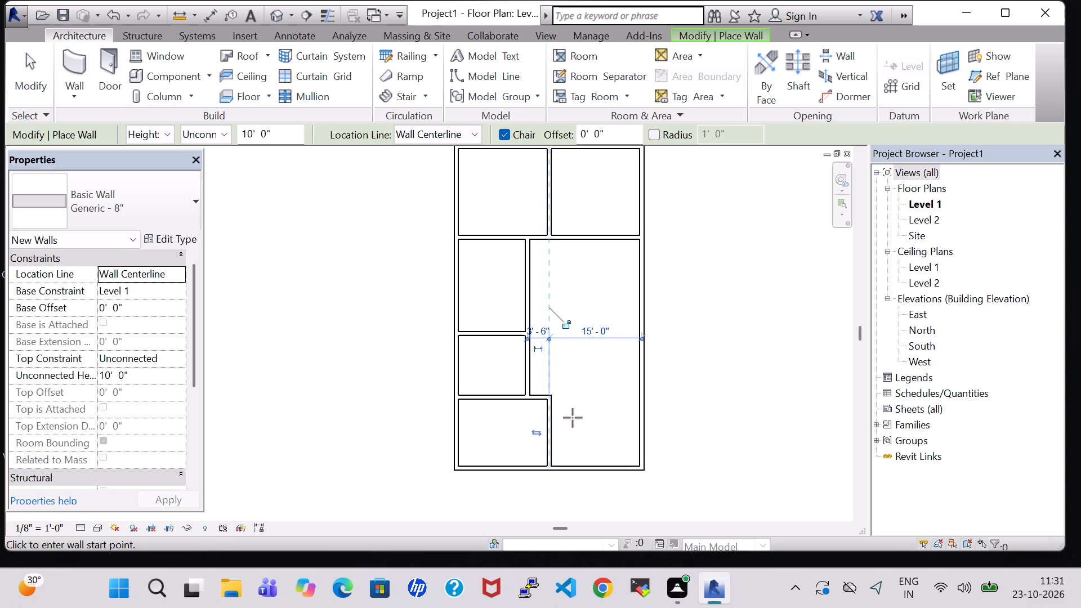
pyautogui.scroll(2, 573, 418)
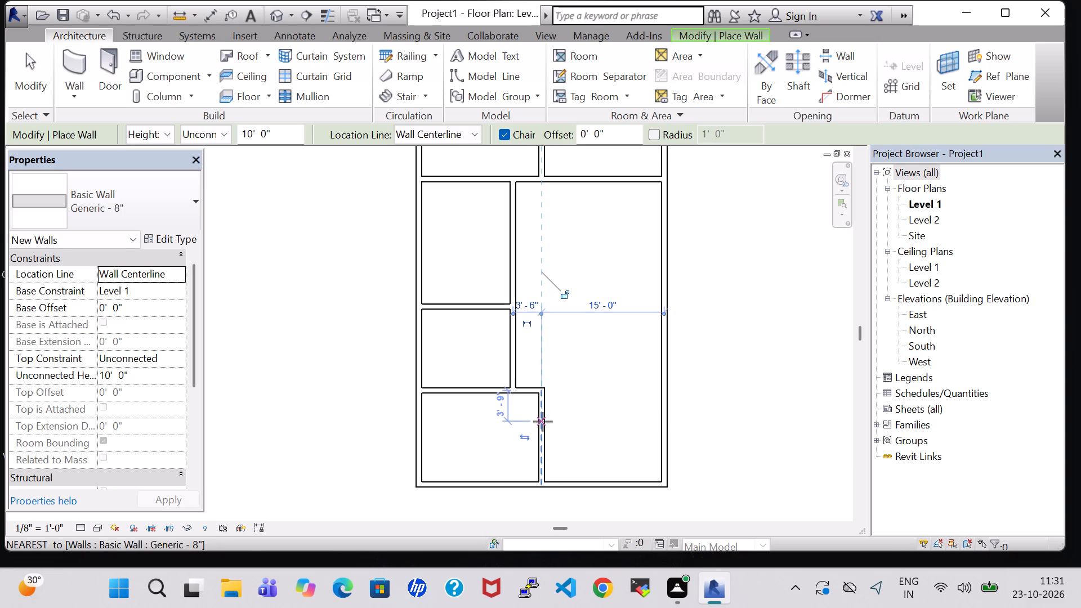
# Draw a 15'-0" cross wall from the southern central wall to the east wall, about 7'-8" north of the south wall.
pyautogui.click(543, 422)
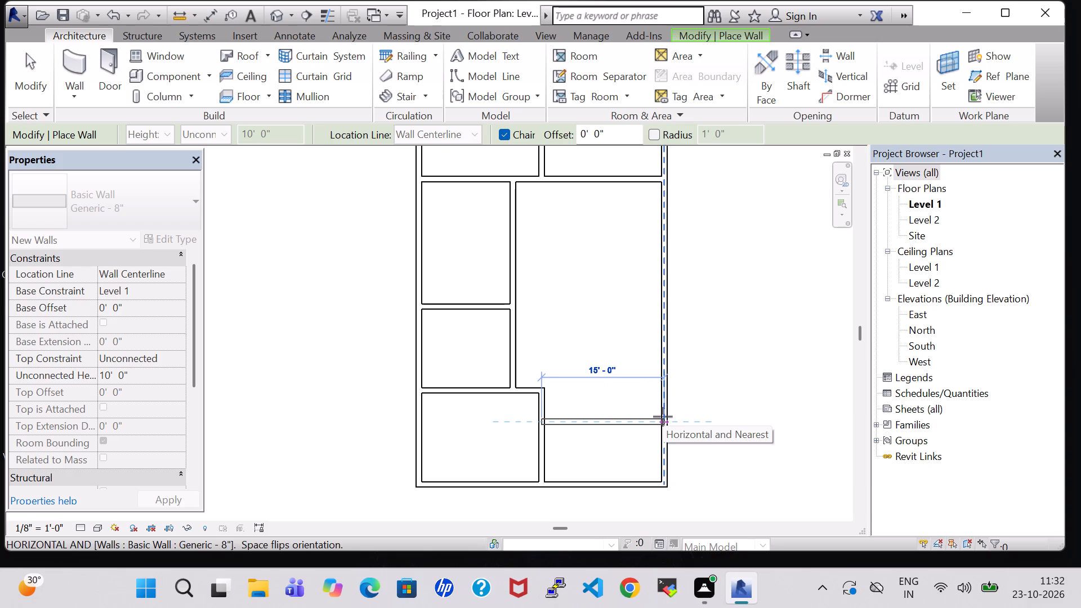
pyautogui.click(663, 417)
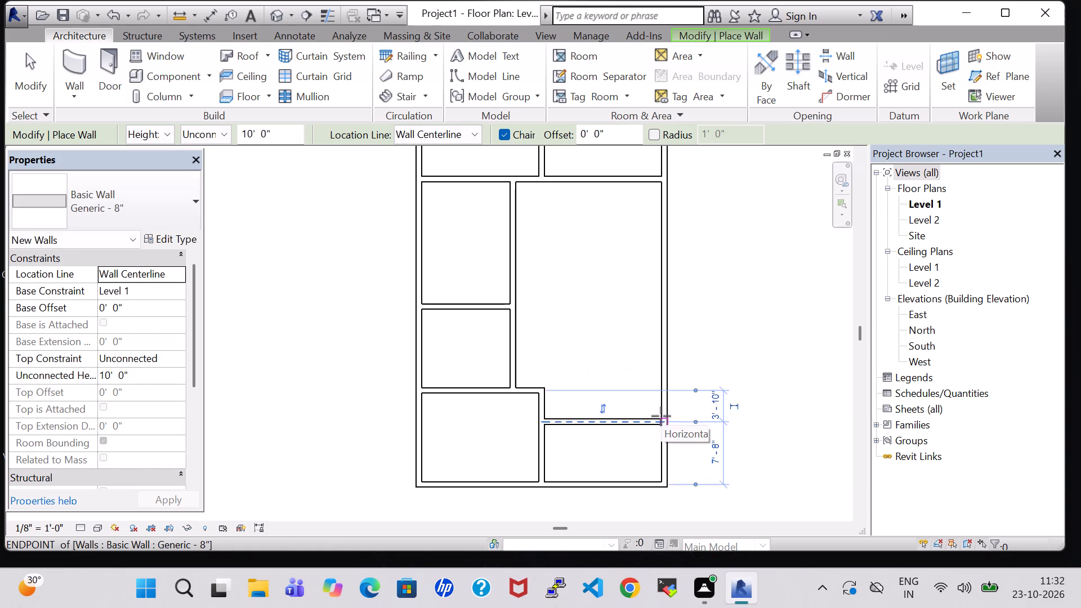
pyautogui.press('Escape')
pyautogui.press('Escape')
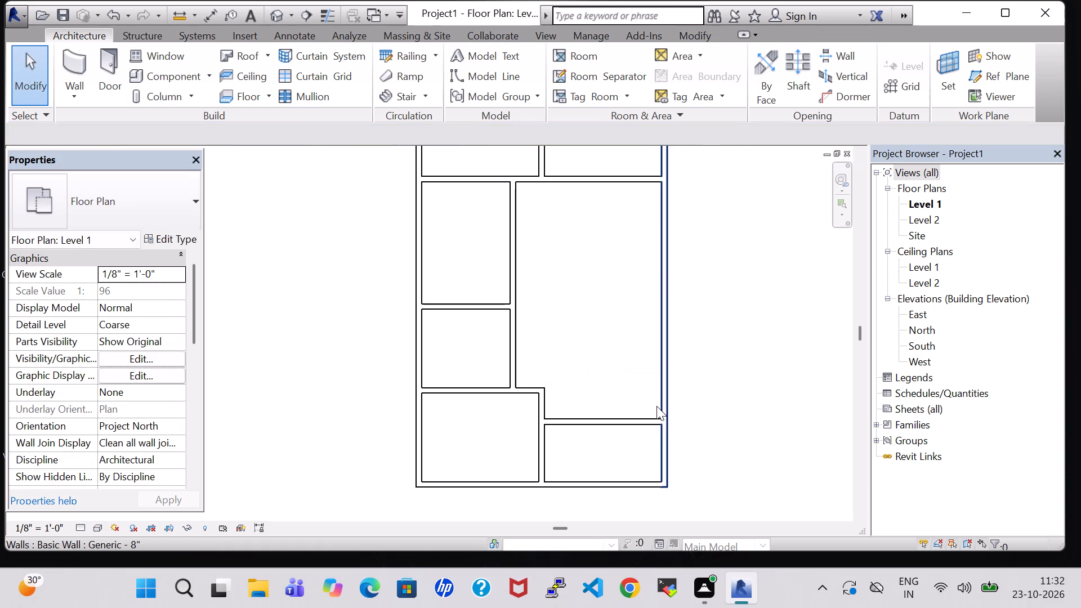
# Nudge the wall between the two middle west rooms north to about 14'-7" from the northern cross wall.
pyautogui.moveTo(577, 287); pyautogui.dragTo(566, 324, button='middle')
pyautogui.scroll(1, 573, 298)
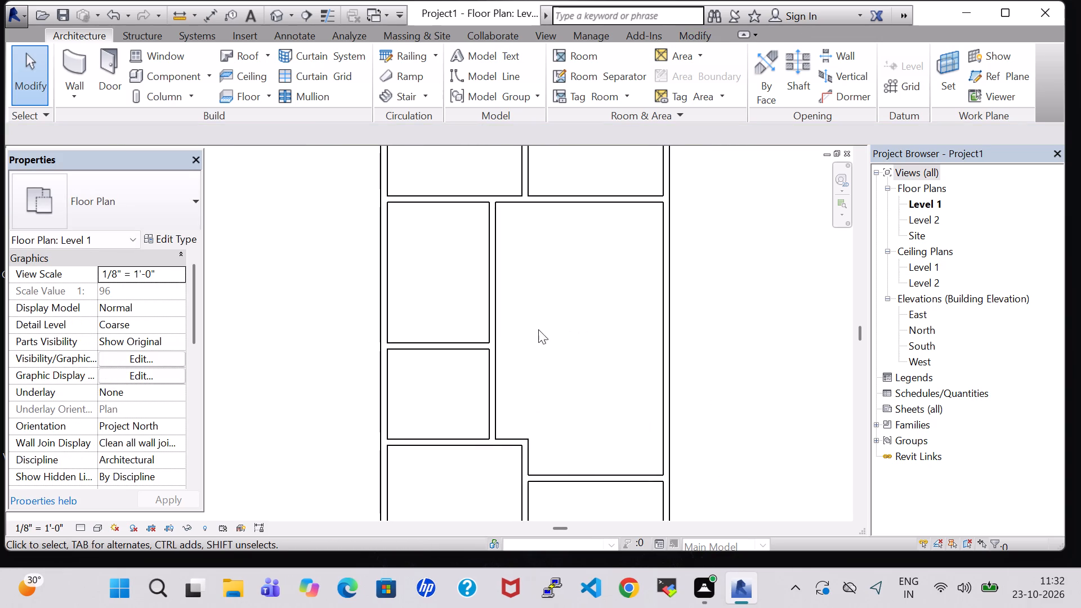
pyautogui.click(448, 347)
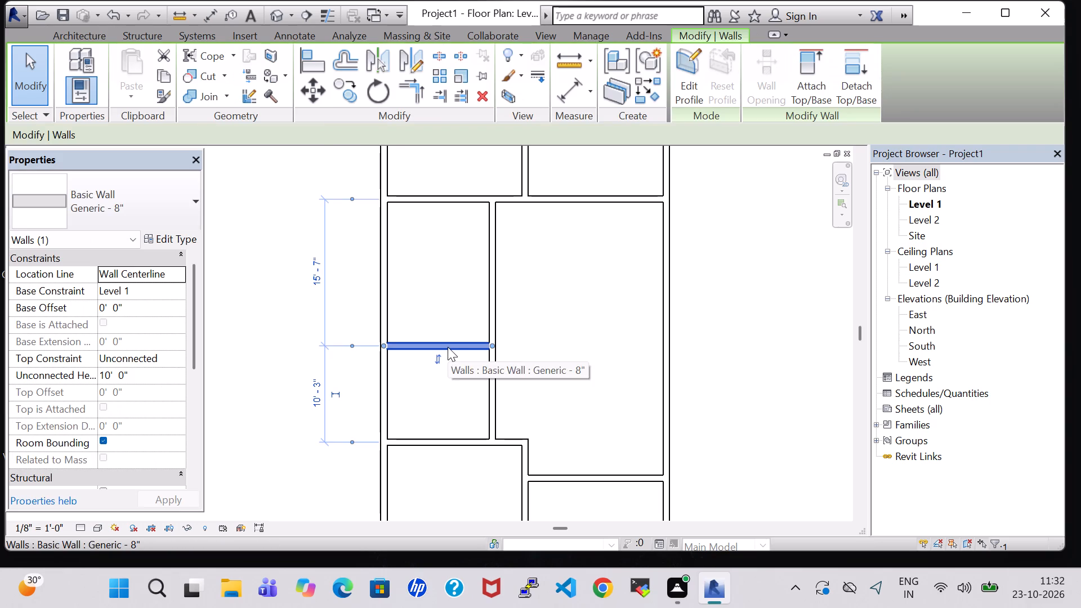
pyautogui.press('Up')
pyautogui.press('Up')
pyautogui.click(592, 341)
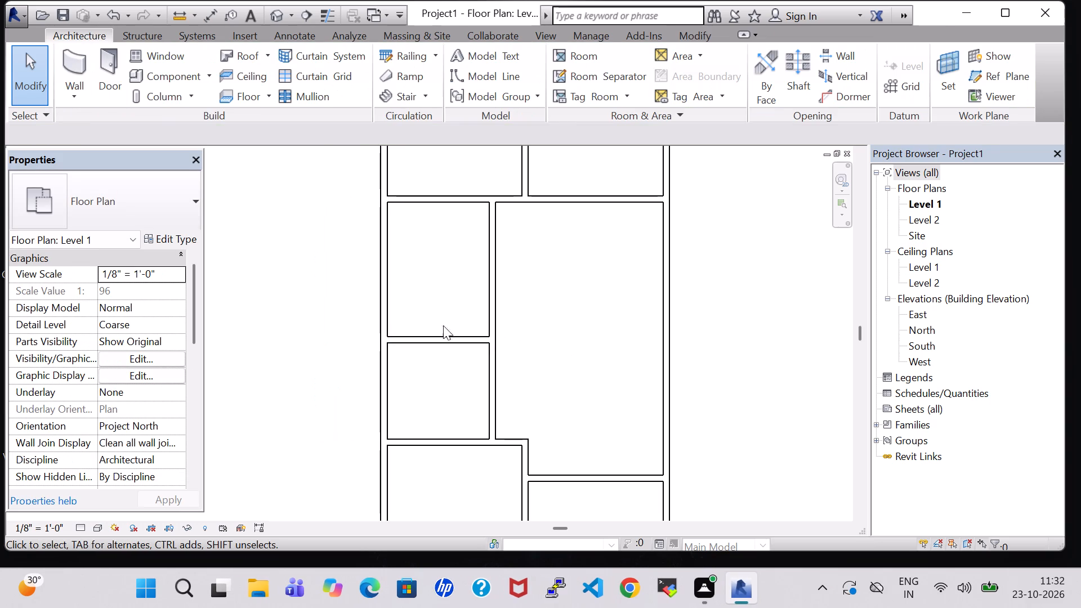
pyautogui.click(448, 346)
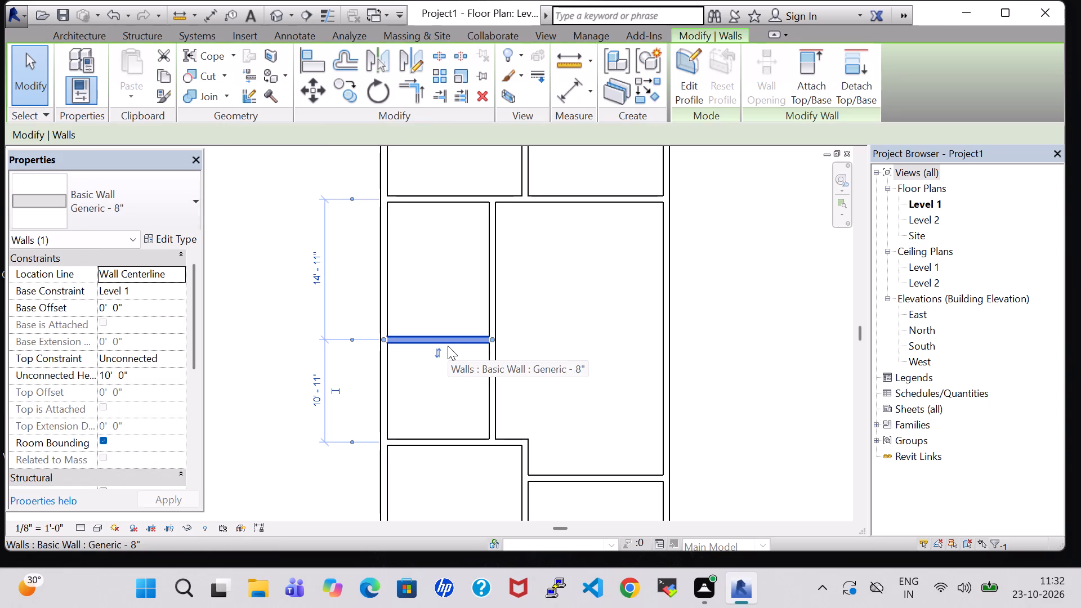
pyautogui.press('Up')
# Enclose a narrow east-side room below the northern cross wall, with a west wall about 17'-7" long and a south wall meeting the east wall.
pyautogui.scroll(-2, 814, 241)
pyautogui.scroll(-2, 653, 281)
pyautogui.moveTo(653, 282); pyautogui.dragTo(546, 329, button='middle')
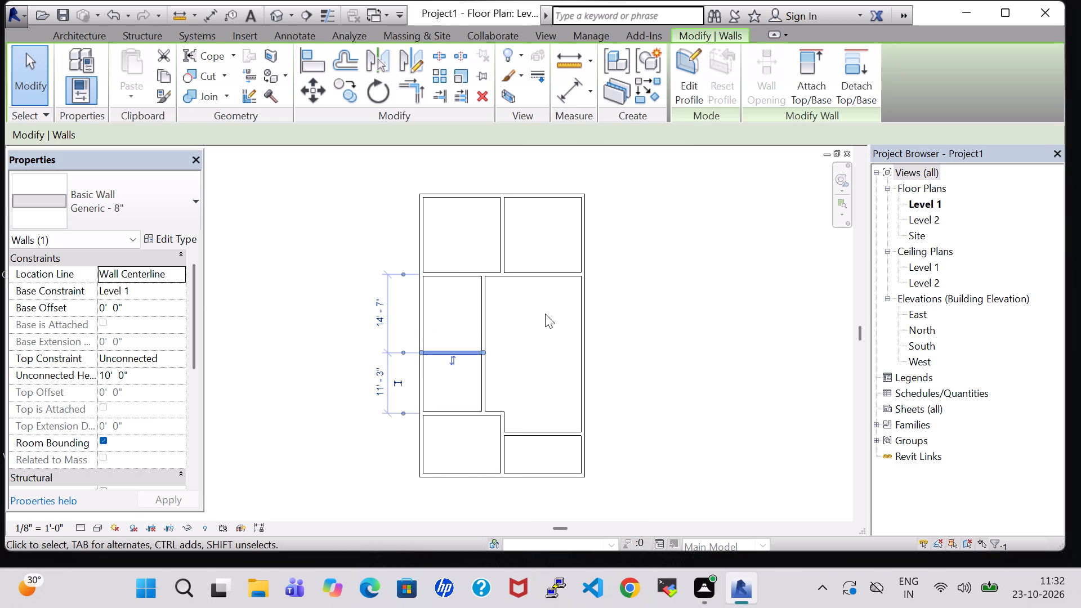
pyautogui.click(72, 32)
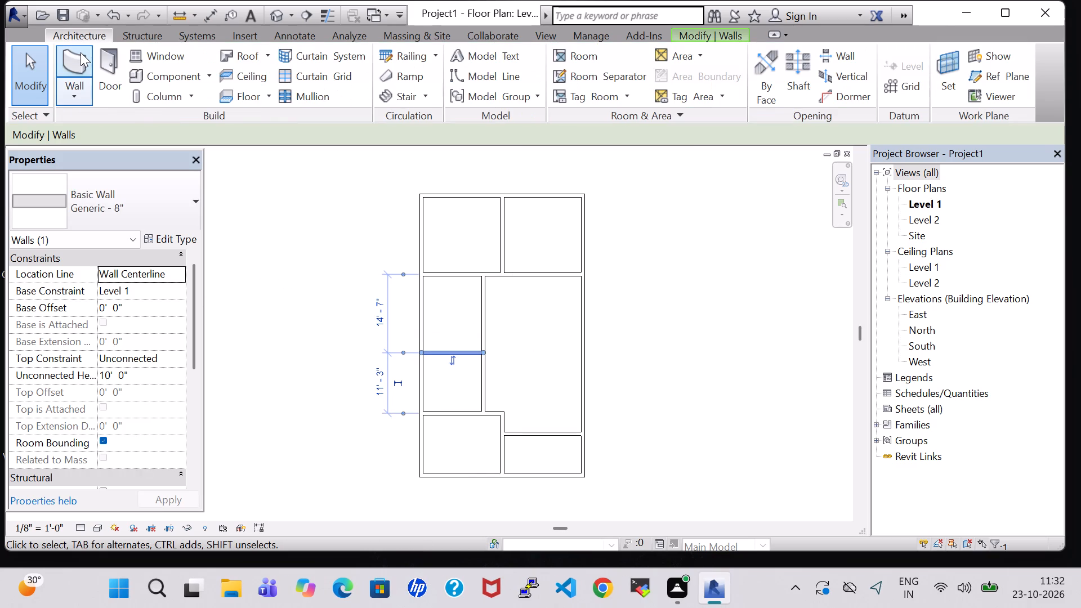
pyautogui.click(81, 52)
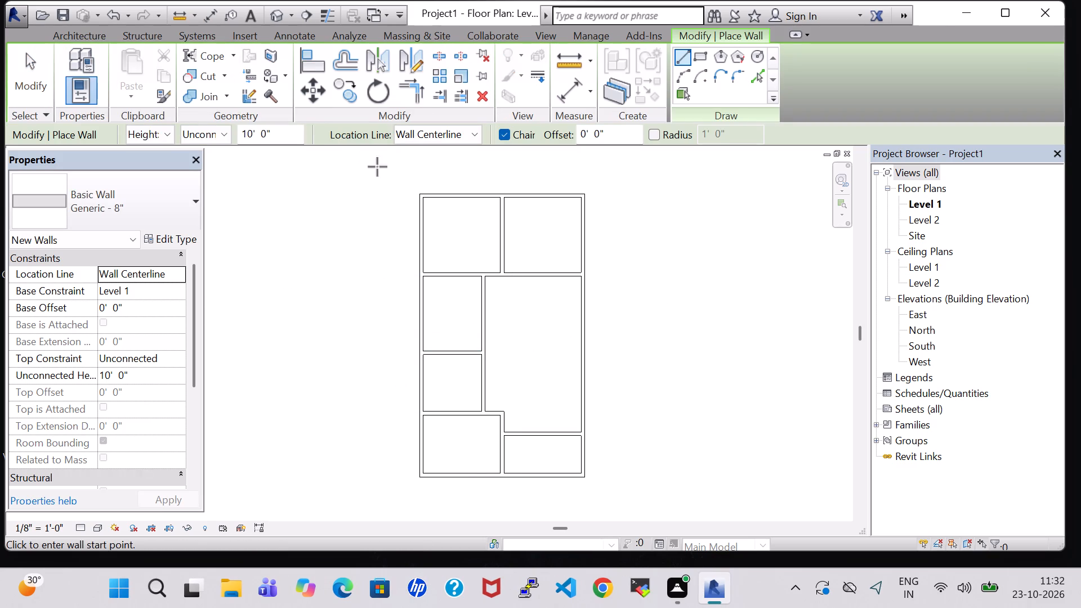
pyautogui.click(550, 274)
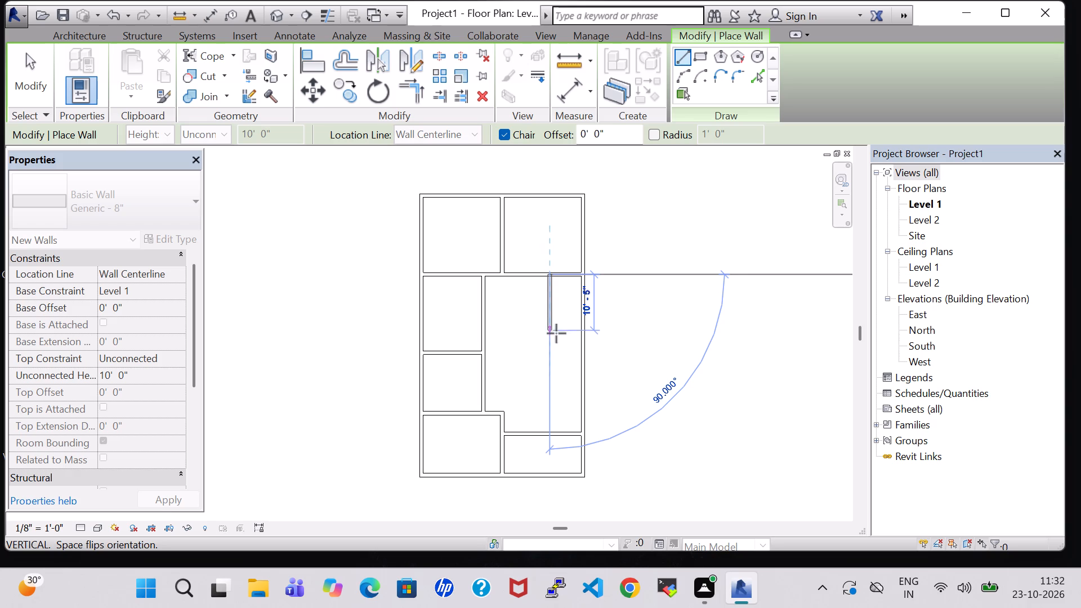
pyautogui.click(557, 369)
pyautogui.click(586, 368)
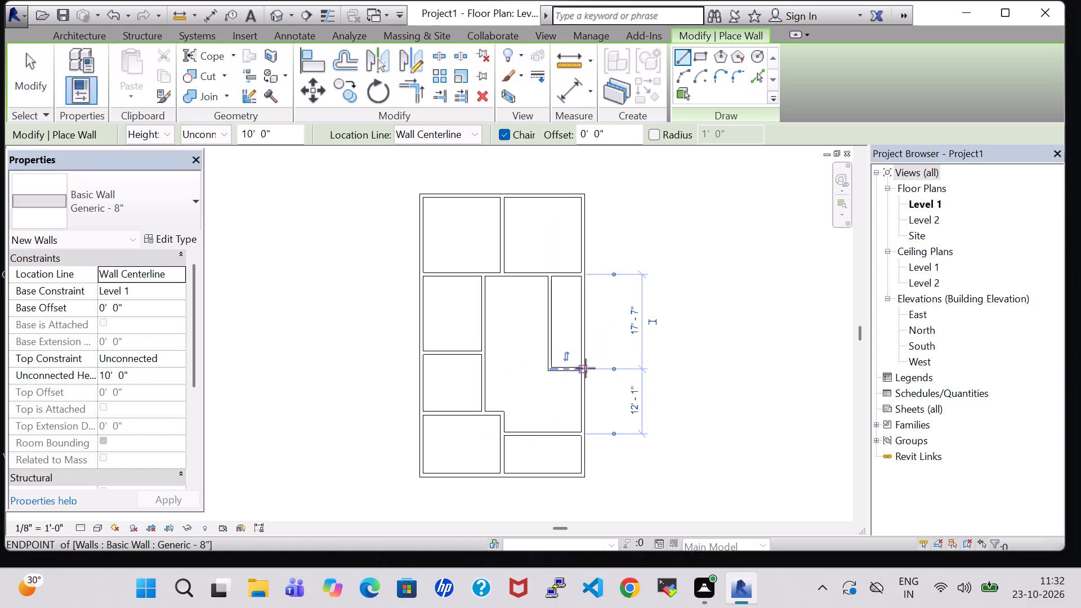
# Extend the narrow room's south wall about 3'-5" west and enclose a small room beneath it, about 9'-5" by 5'-2", against the east wall.
pyautogui.click(550, 368)
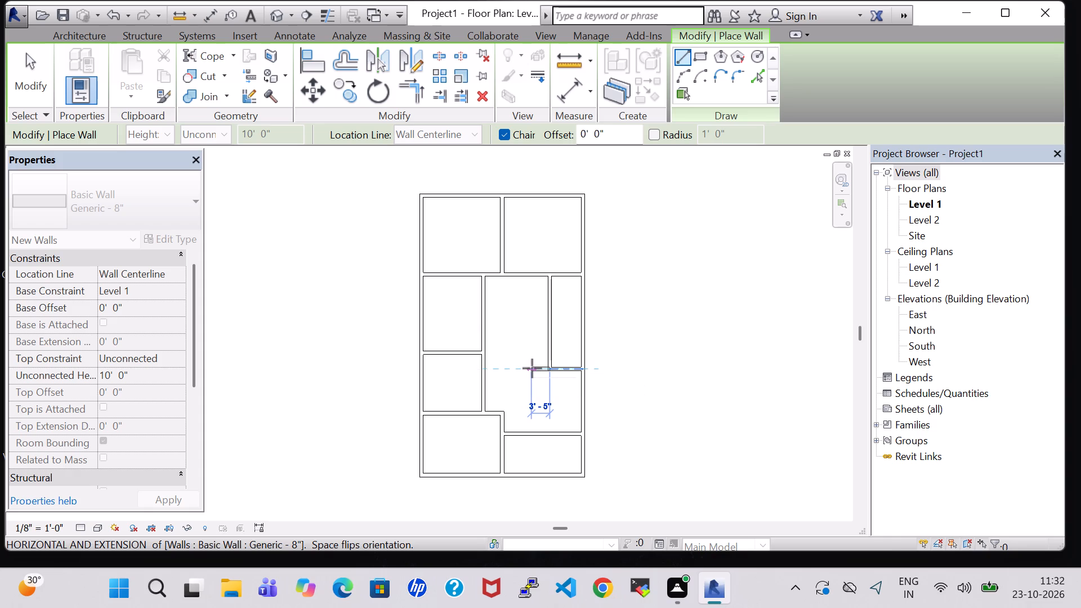
pyautogui.click(532, 368)
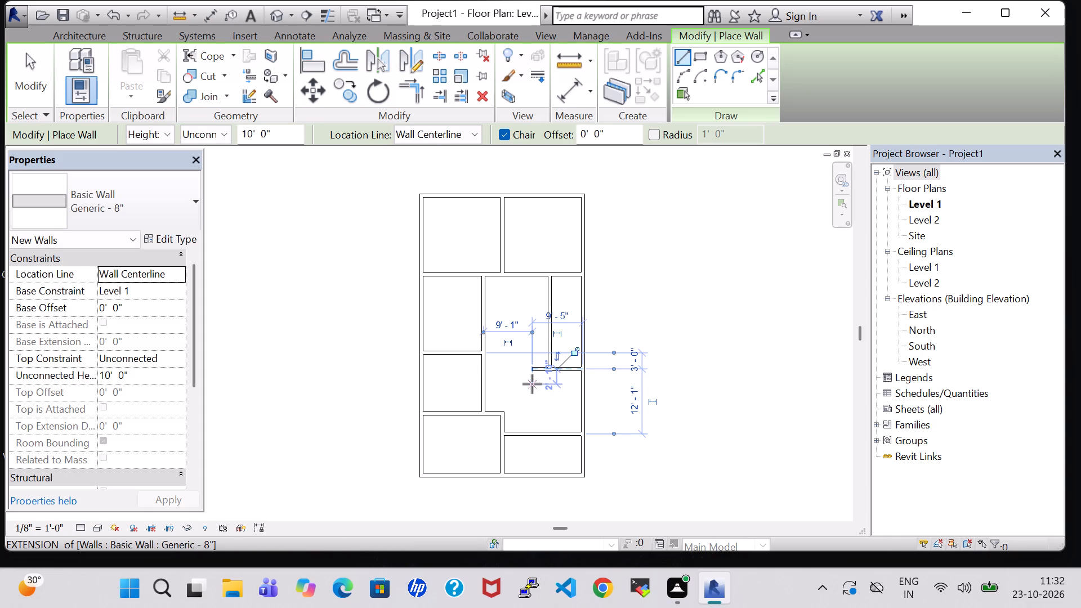
pyautogui.click(532, 397)
pyautogui.click(583, 398)
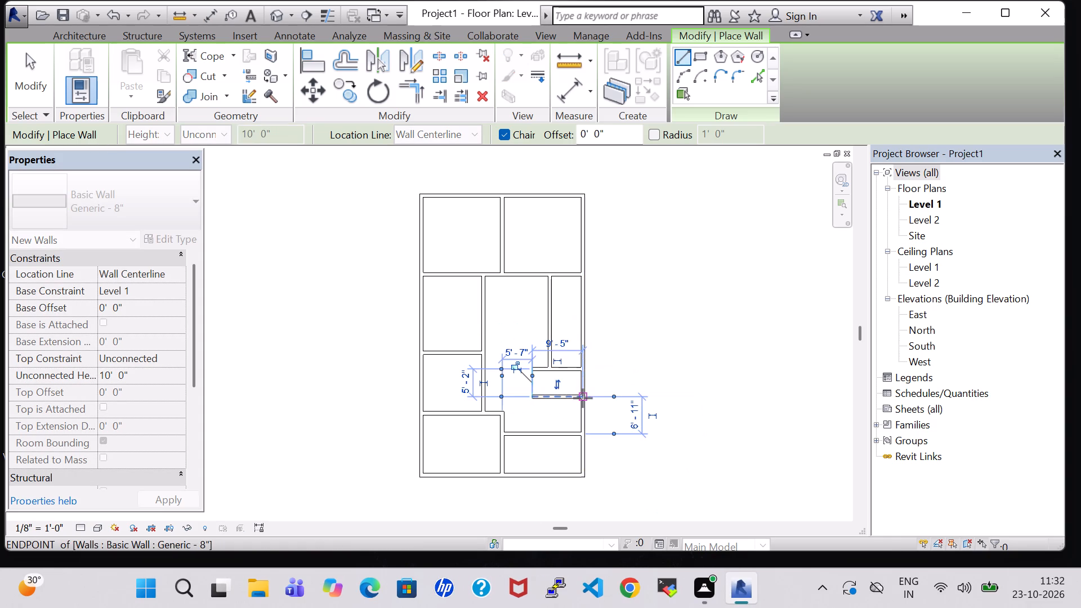
pyautogui.scroll(8, 529, 396)
pyautogui.click(542, 399)
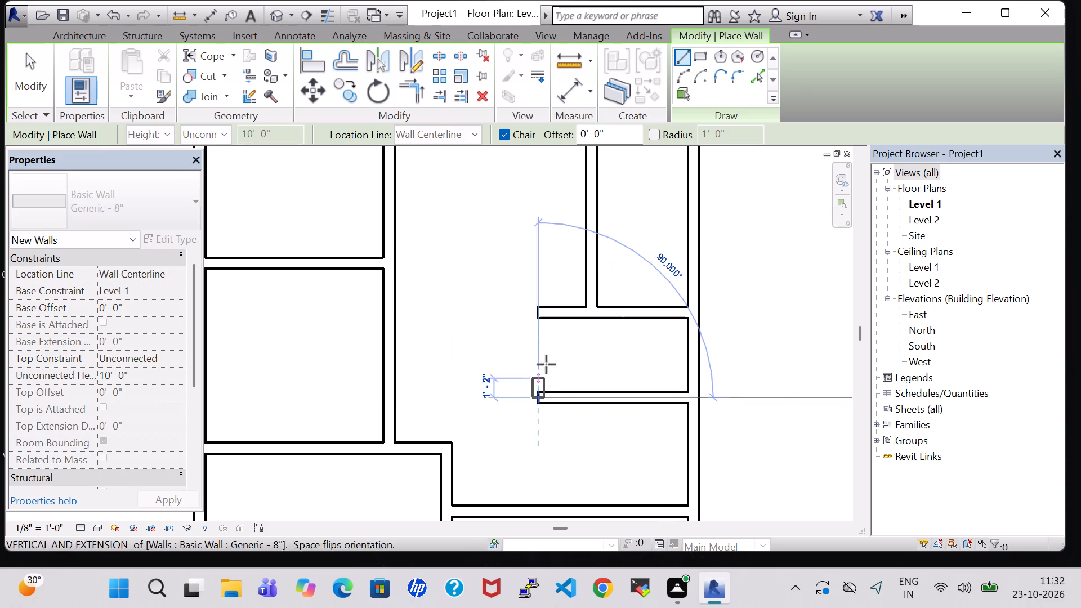
pyautogui.click(544, 304)
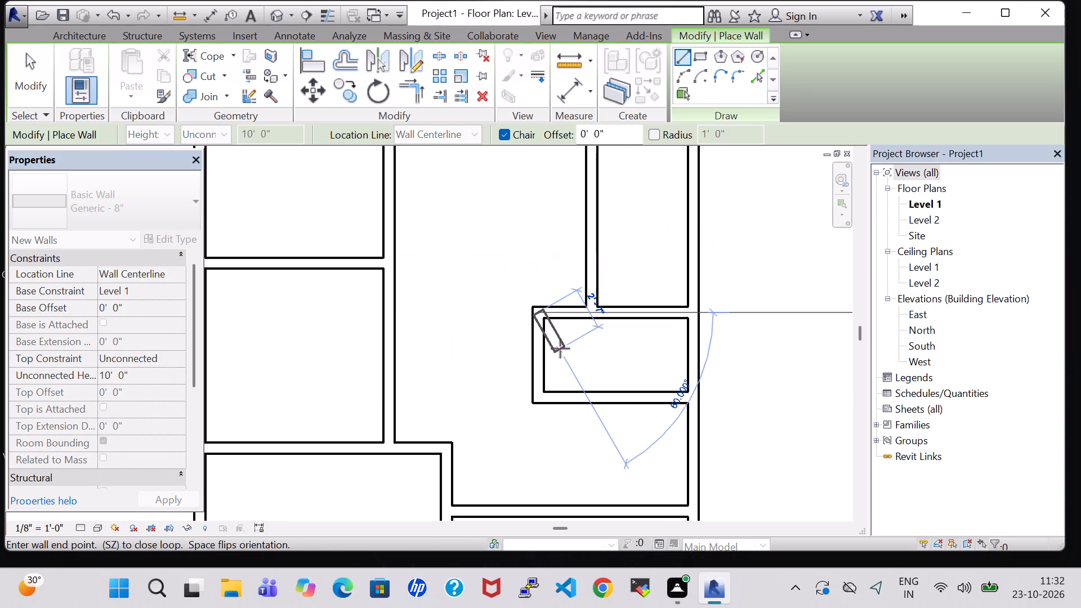
pyautogui.press('Escape')
pyautogui.press('Escape')
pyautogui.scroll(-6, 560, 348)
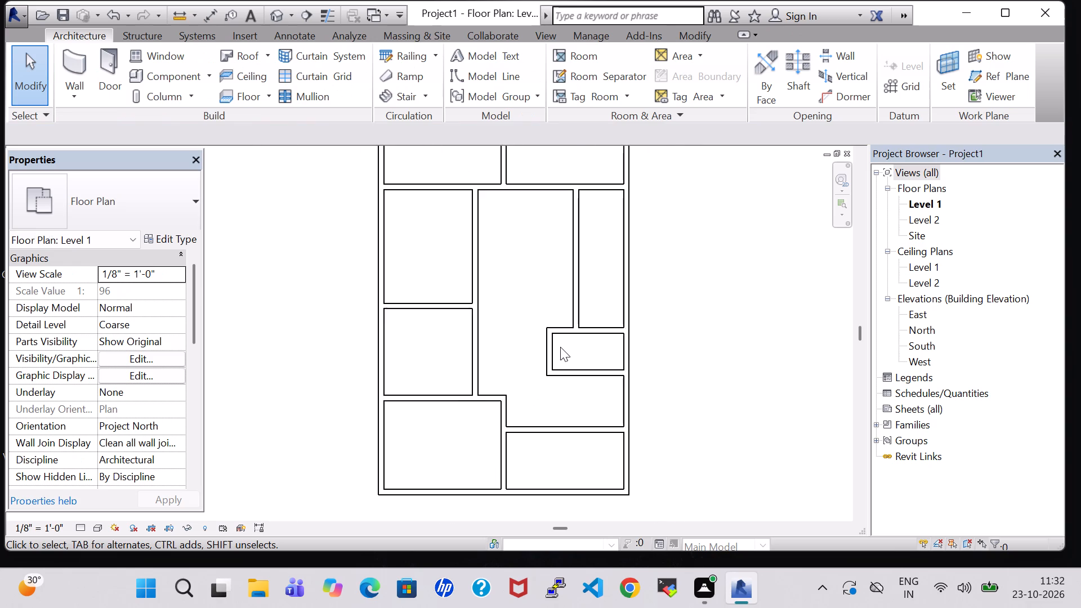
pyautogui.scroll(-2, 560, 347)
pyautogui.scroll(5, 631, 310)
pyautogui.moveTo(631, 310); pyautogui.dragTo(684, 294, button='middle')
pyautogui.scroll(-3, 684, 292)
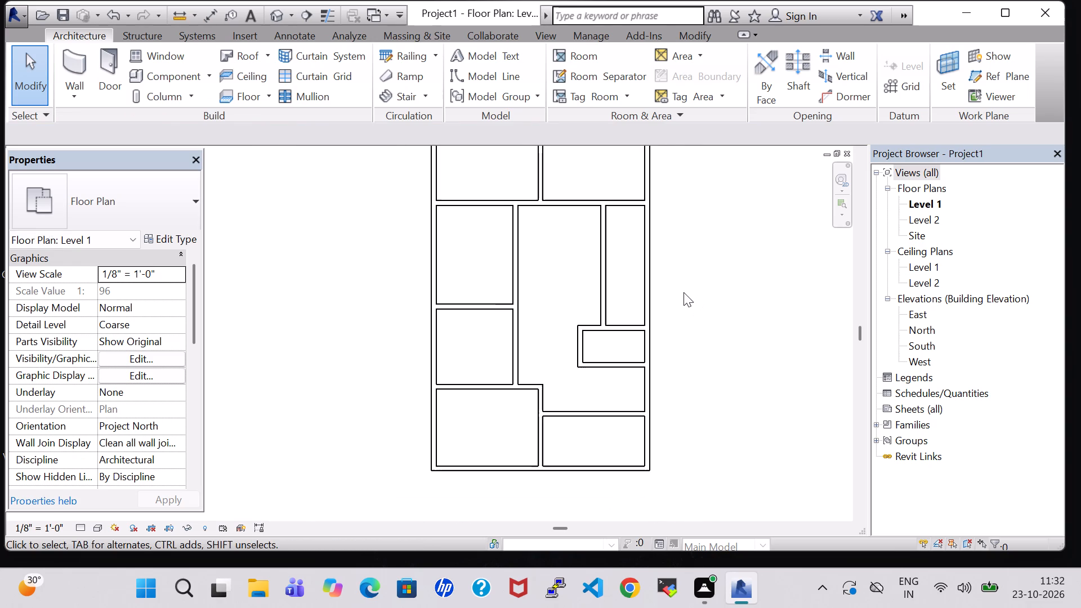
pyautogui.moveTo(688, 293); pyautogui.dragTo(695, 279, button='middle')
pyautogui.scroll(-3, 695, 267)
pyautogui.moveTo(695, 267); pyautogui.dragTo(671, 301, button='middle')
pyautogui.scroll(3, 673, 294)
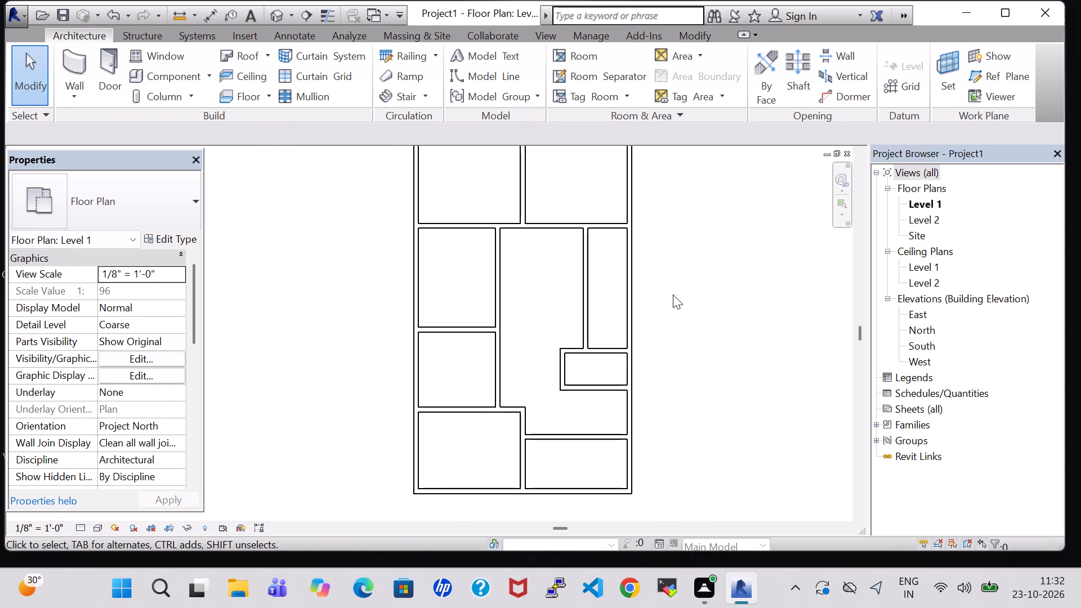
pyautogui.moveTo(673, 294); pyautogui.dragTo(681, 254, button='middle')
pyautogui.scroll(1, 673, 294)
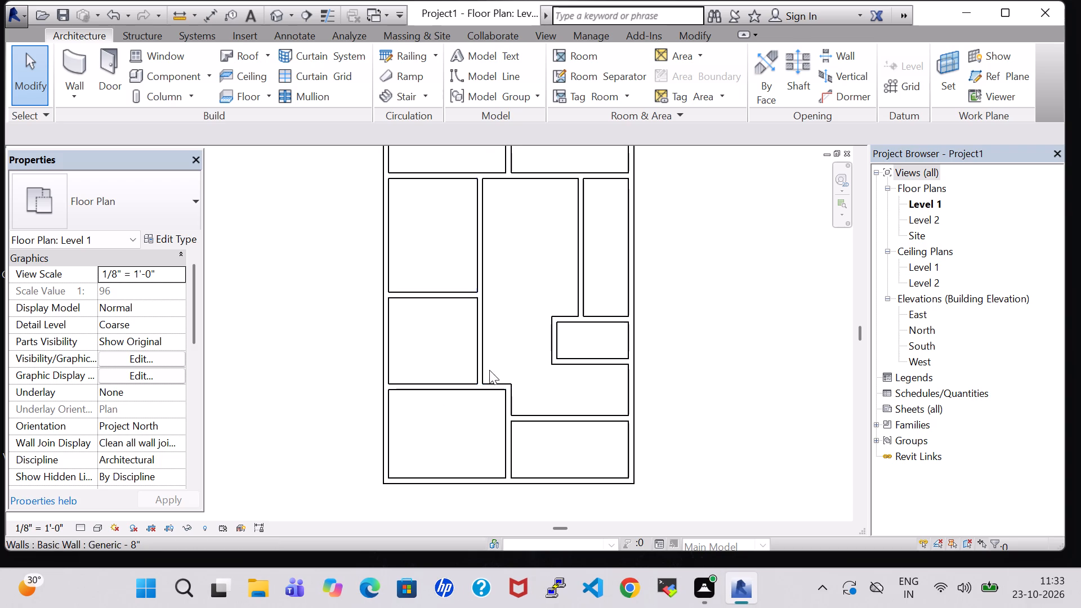
# Nudge the shared east wall of the two middle west rooms west to about 4'-4" from the north partition's line.
pyautogui.click(475, 360)
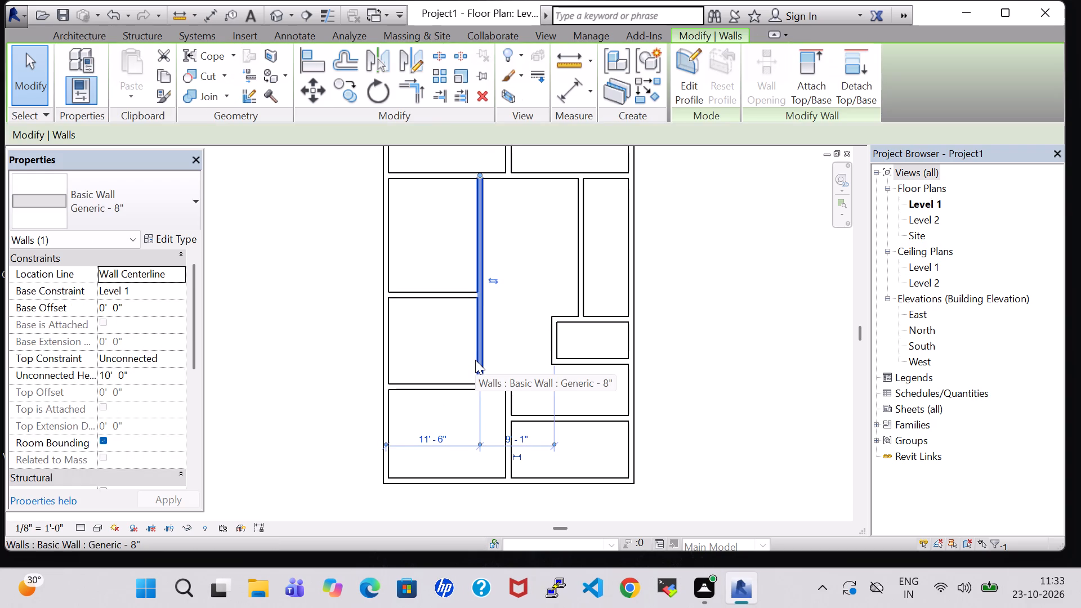
pyautogui.press('Left')
pyautogui.press('Left')
pyautogui.click(698, 365)
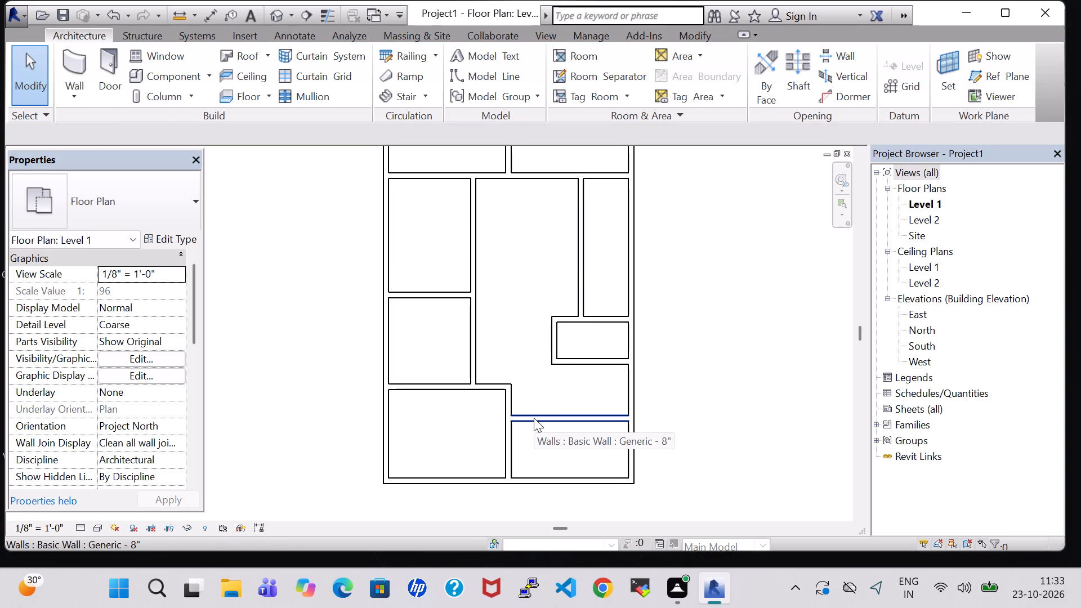
# Nudge the north wall of the southeast room south to about 6'-5" from the south exterior wall.
pyautogui.click(582, 412)
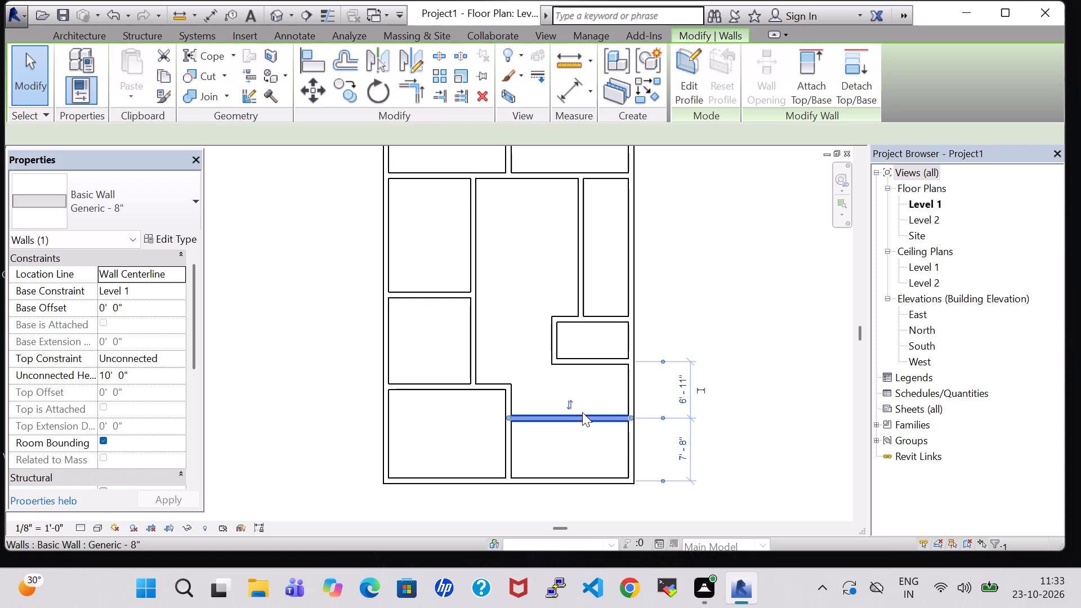
pyautogui.press('Down')
pyautogui.press('Down')
pyautogui.press('Down')
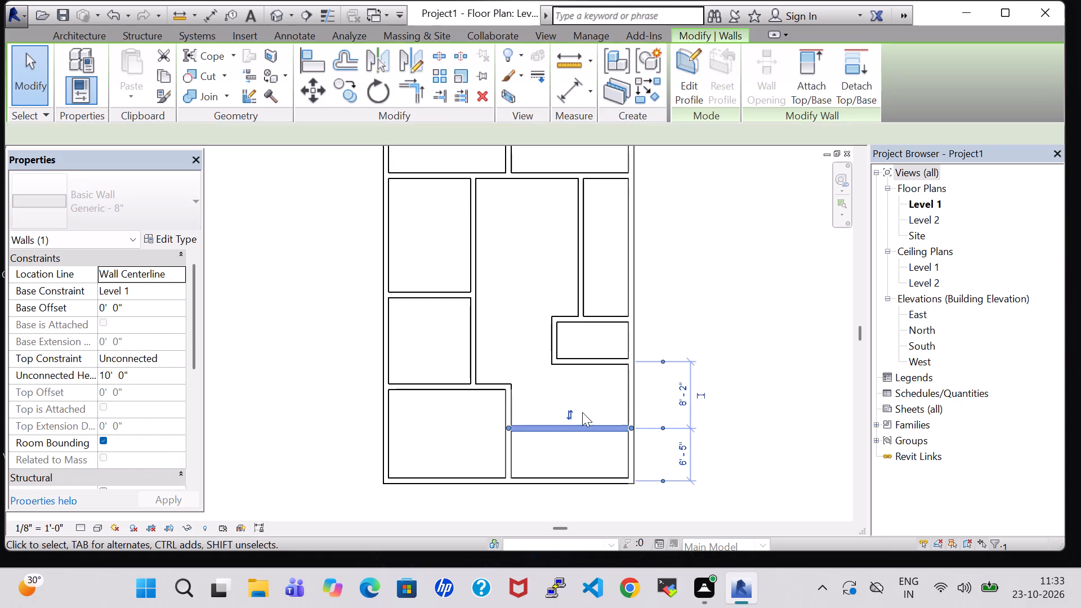
pyautogui.click(743, 362)
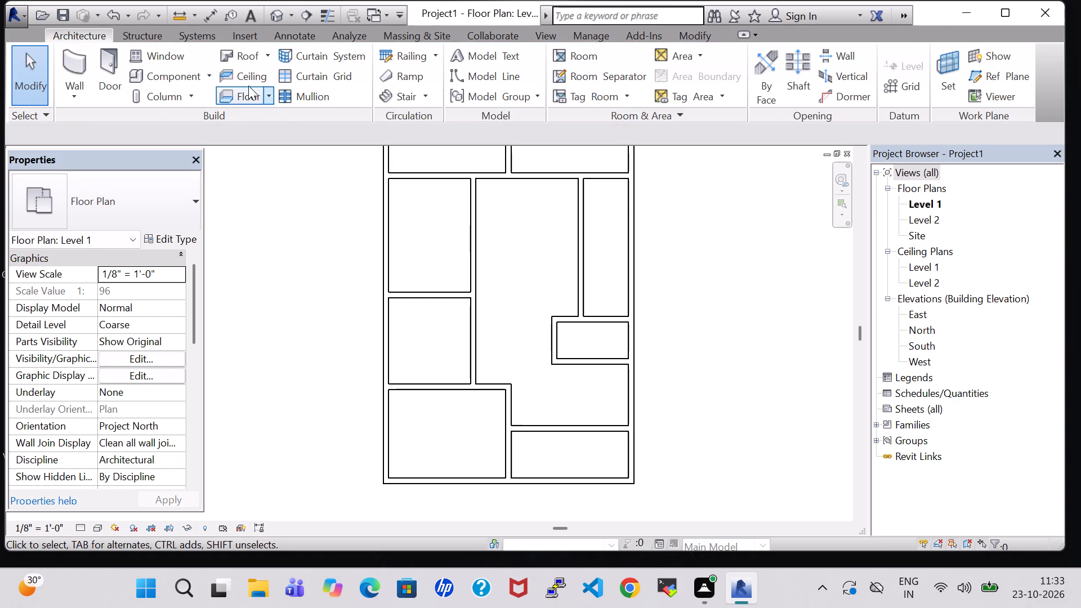
# Open the type properties of the partition between the two north rooms.
pyautogui.moveTo(534, 207); pyautogui.dragTo(540, 370, button='middle')
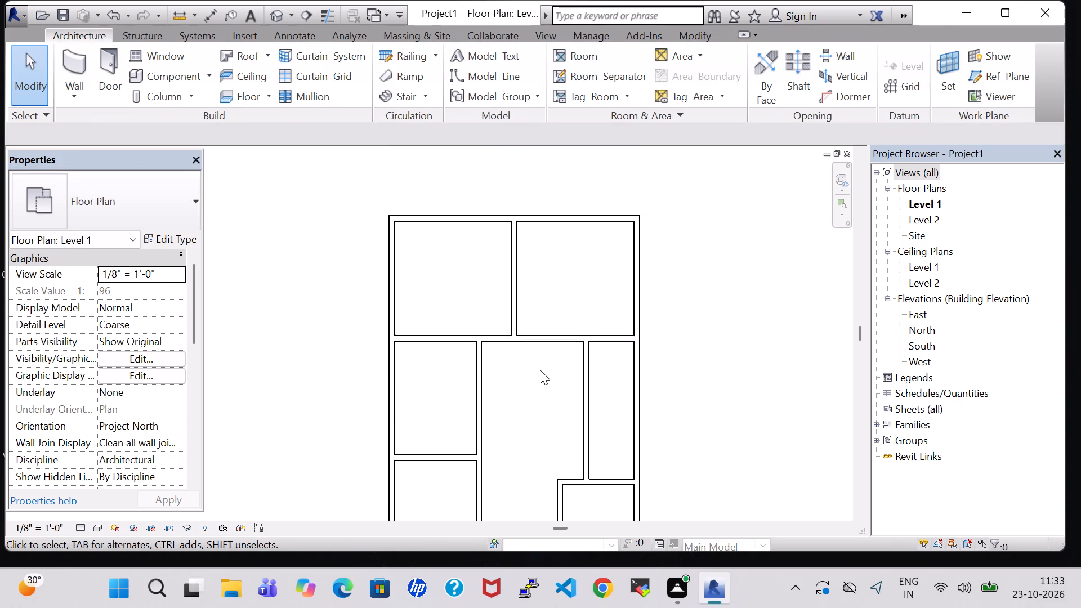
pyautogui.scroll(-2, 540, 370)
pyautogui.click(512, 307)
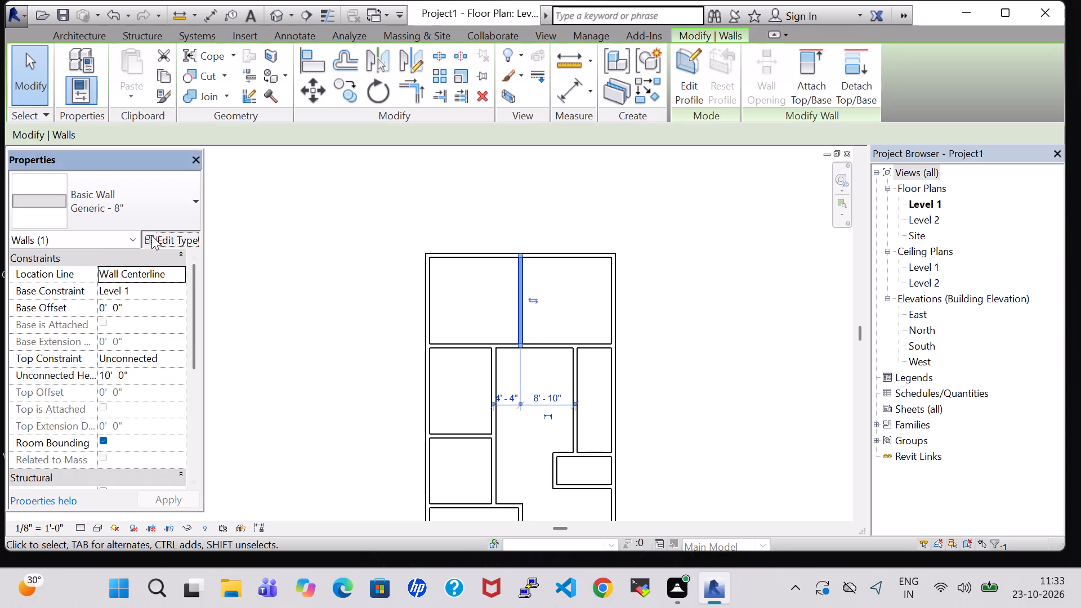
pyautogui.click(151, 235)
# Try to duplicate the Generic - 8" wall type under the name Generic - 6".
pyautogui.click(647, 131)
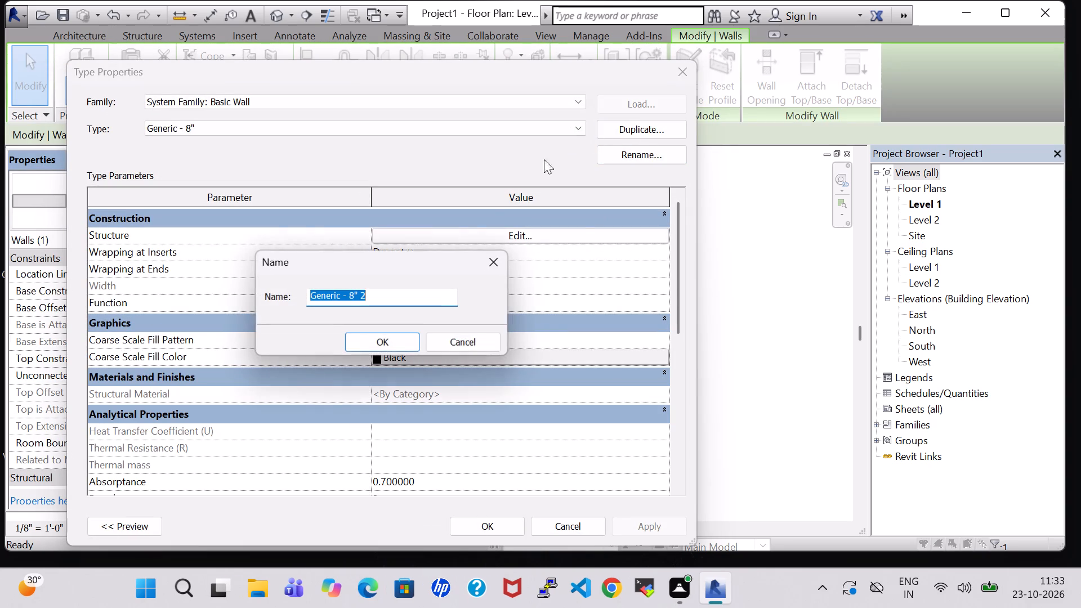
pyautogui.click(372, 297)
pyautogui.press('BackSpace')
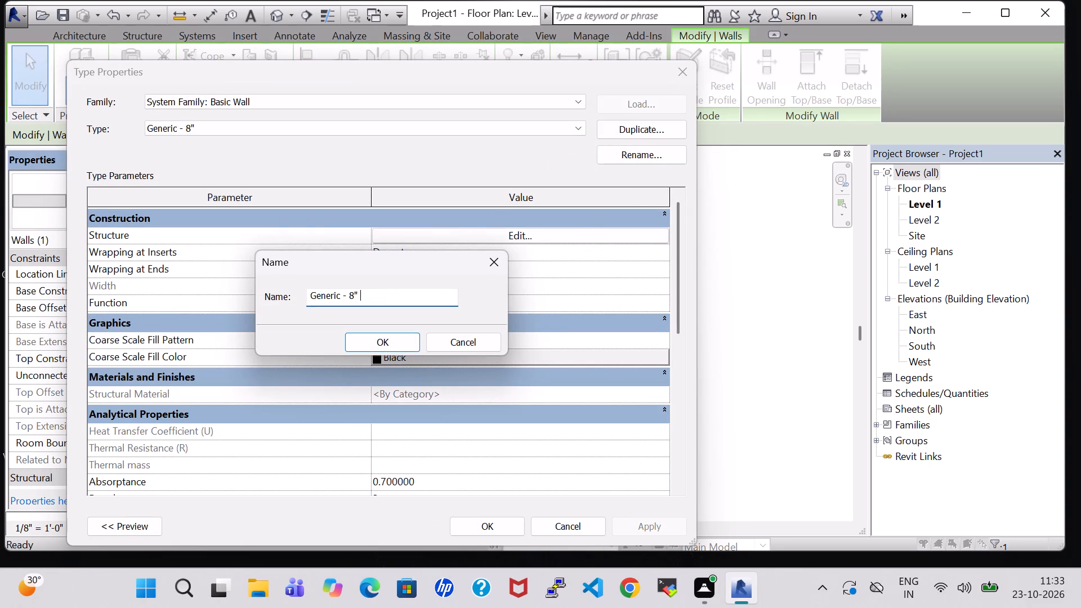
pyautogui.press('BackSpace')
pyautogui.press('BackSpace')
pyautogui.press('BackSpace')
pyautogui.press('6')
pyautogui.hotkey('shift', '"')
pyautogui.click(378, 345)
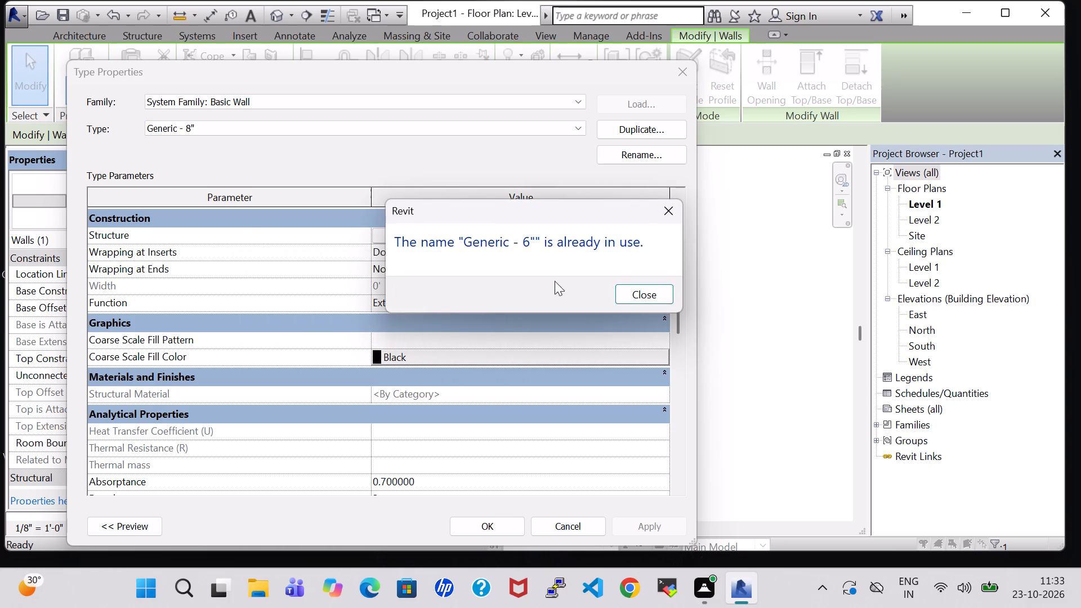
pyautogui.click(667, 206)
# Duplicate the Generic - 8" wall type under the name INNER 6".
pyautogui.click(623, 123)
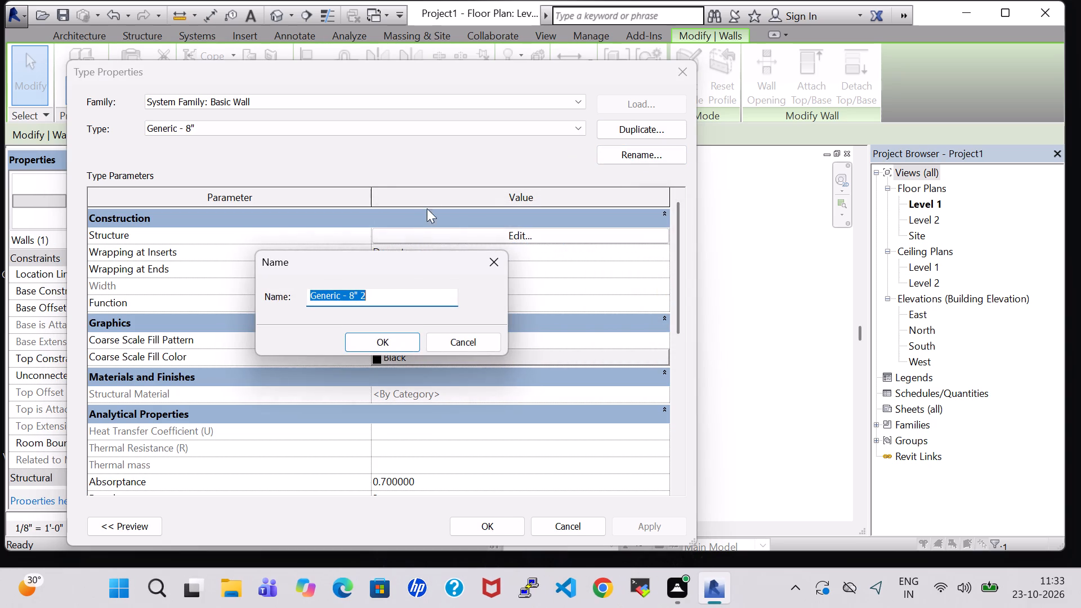
pyautogui.press('BackSpace')
pyautogui.write('INNER 6')
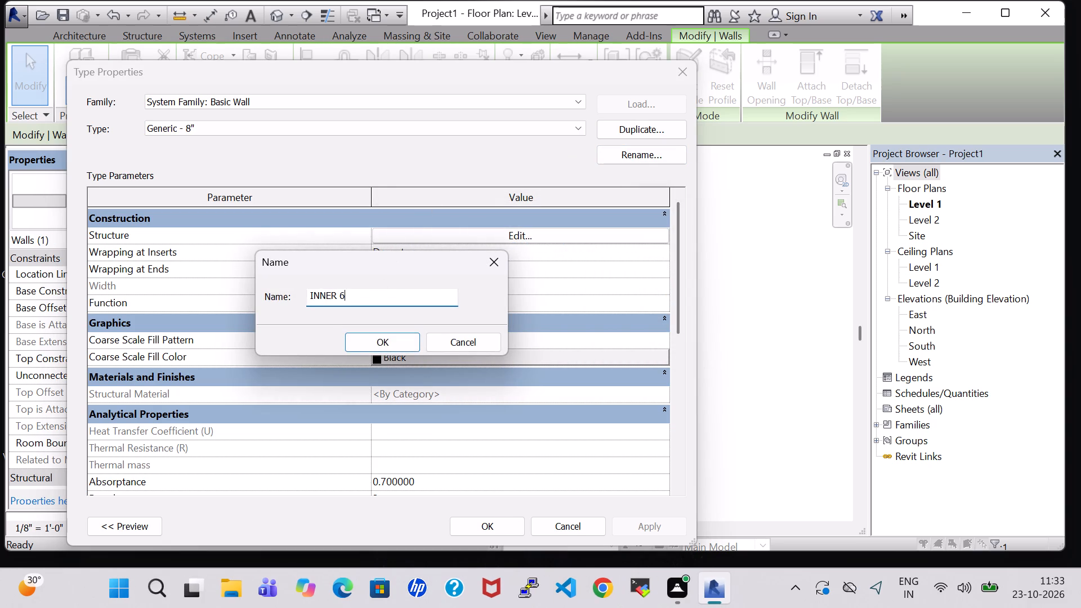
pyautogui.hotkey('shift', '"')
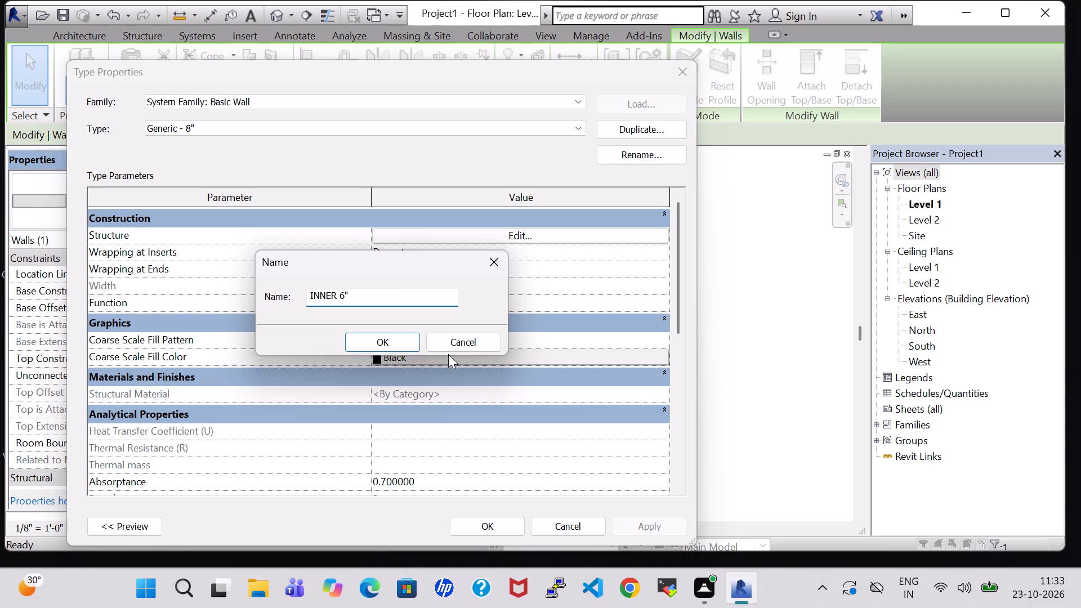
pyautogui.click(392, 340)
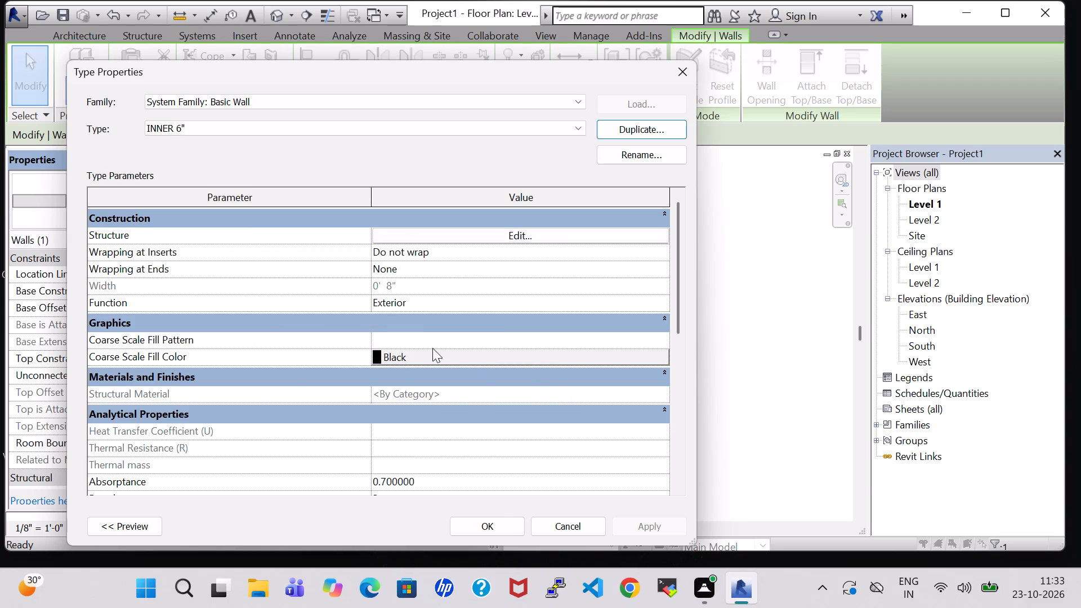
# Set the structure layer thickness of the INNER 6" wall type to 6" and accept the type properties.
pyautogui.click(500, 240)
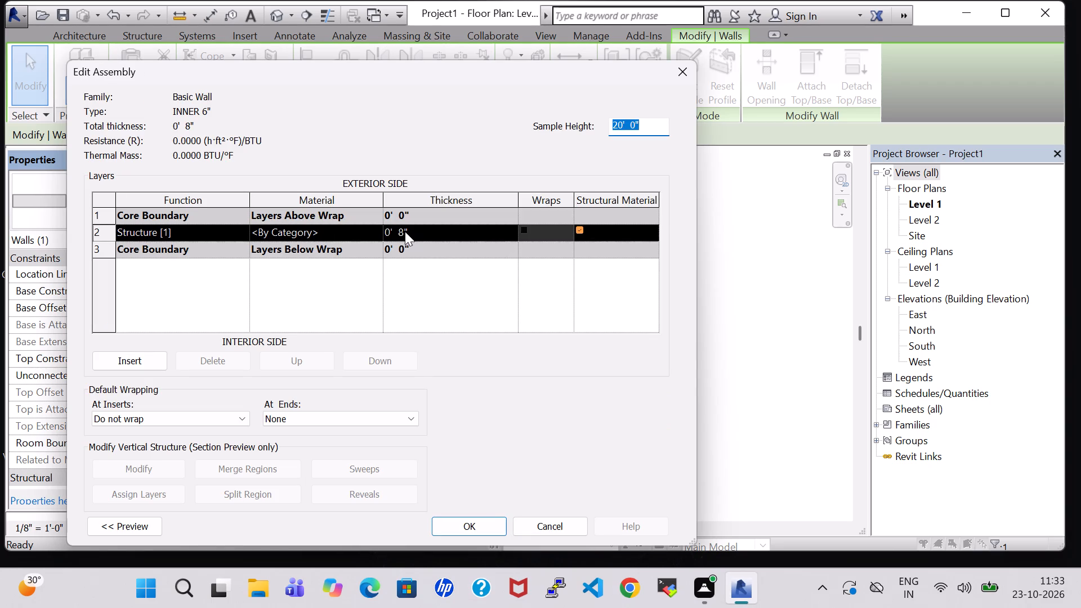
pyautogui.click(405, 231)
pyautogui.press('BackSpace')
pyautogui.press('6')
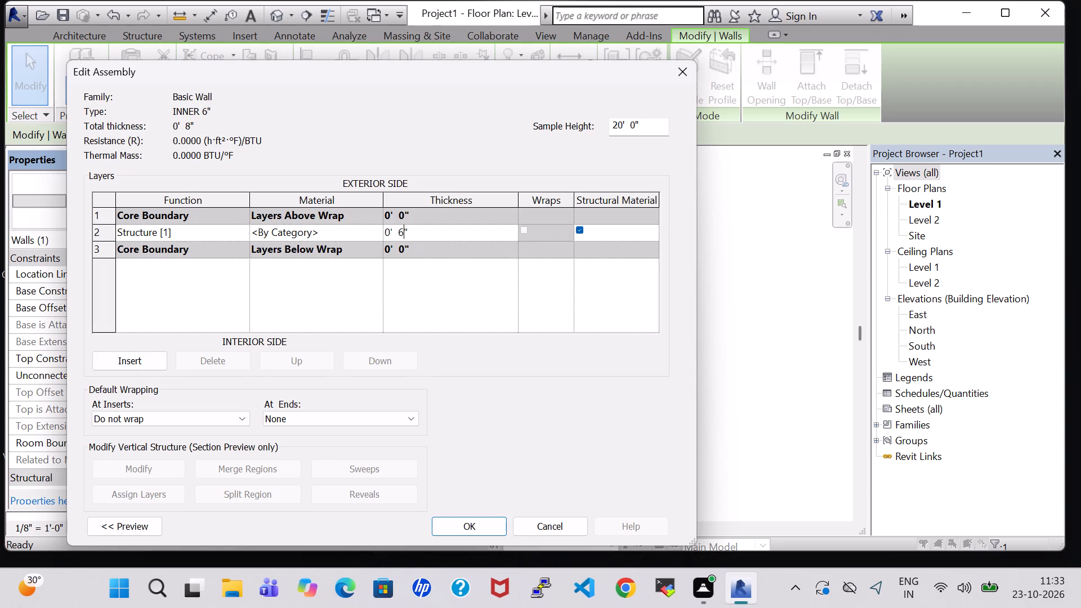
pyautogui.click(453, 530)
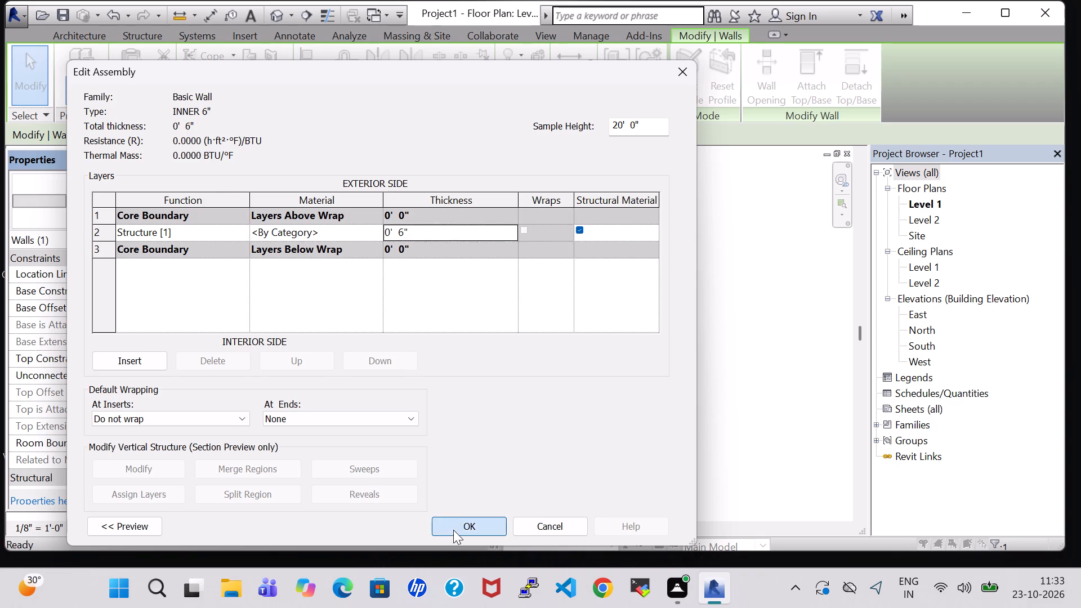
pyautogui.click(501, 534)
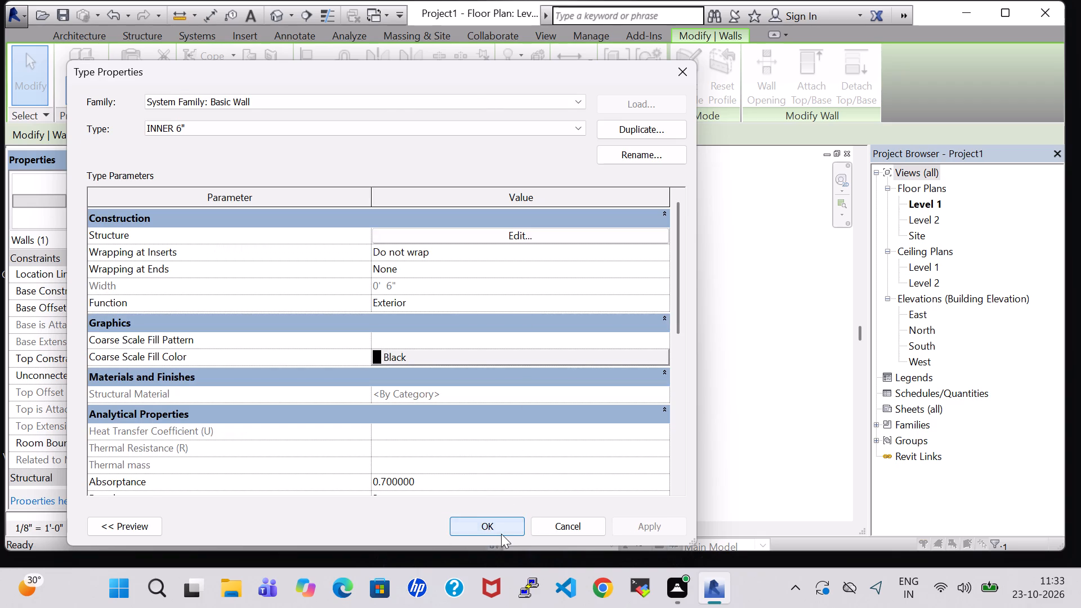
# Change the north rooms' south wall, the middle west rooms' shared east wall and the narrow east room's west wall to INNER 6".
pyautogui.click(474, 346)
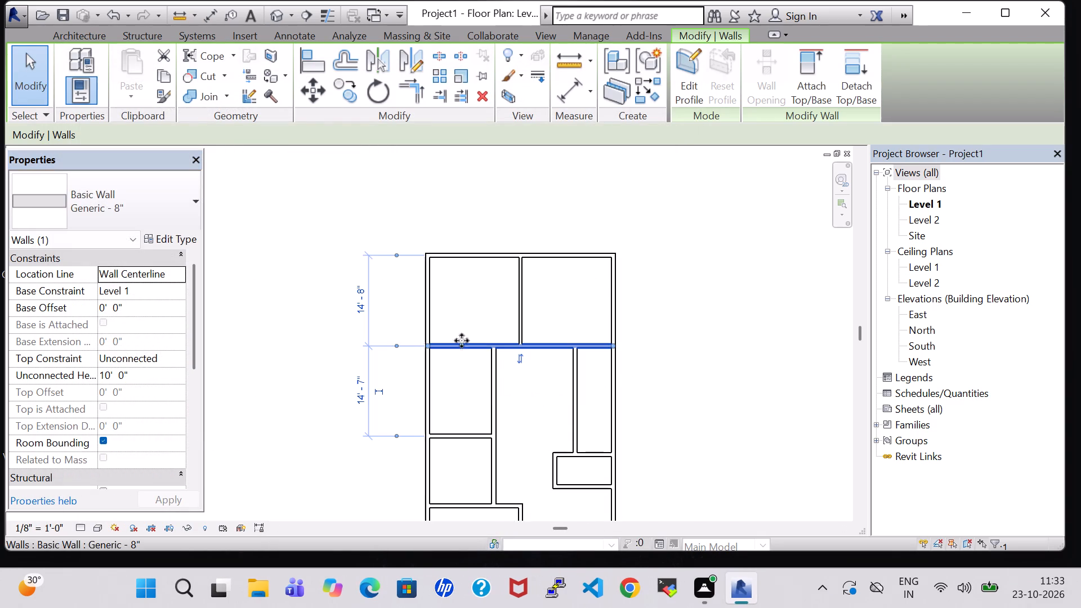
pyautogui.click(111, 209)
pyautogui.click(129, 592)
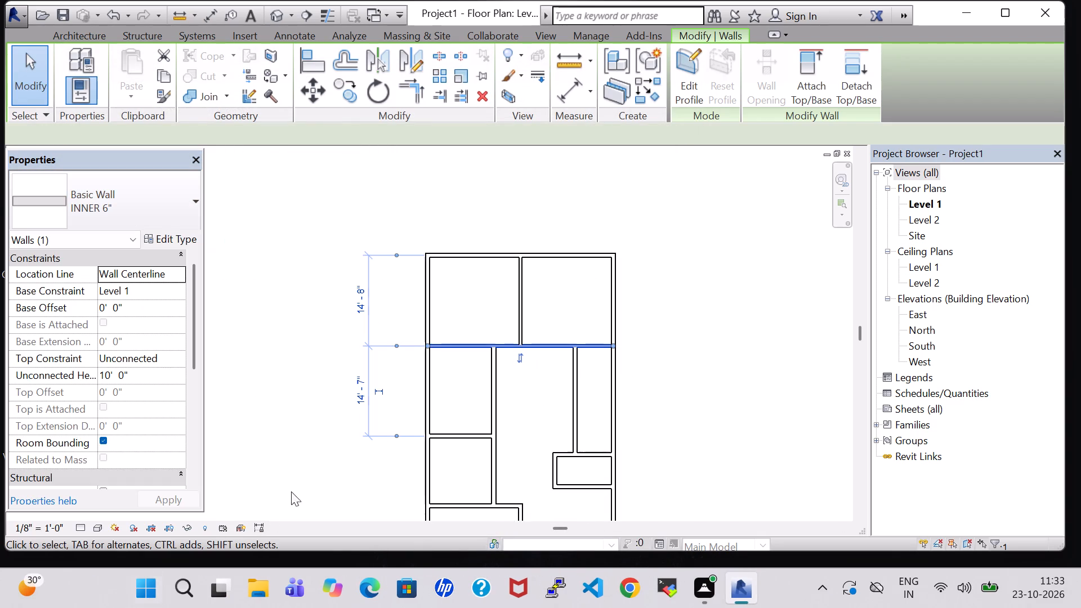
pyautogui.click(491, 388)
pyautogui.click(65, 187)
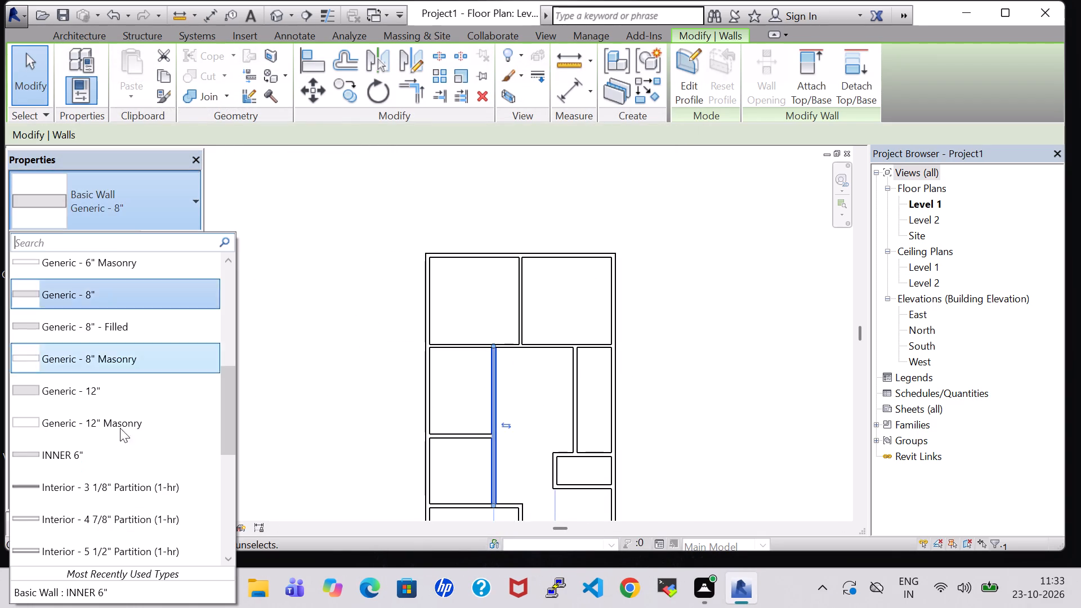
pyautogui.click(120, 594)
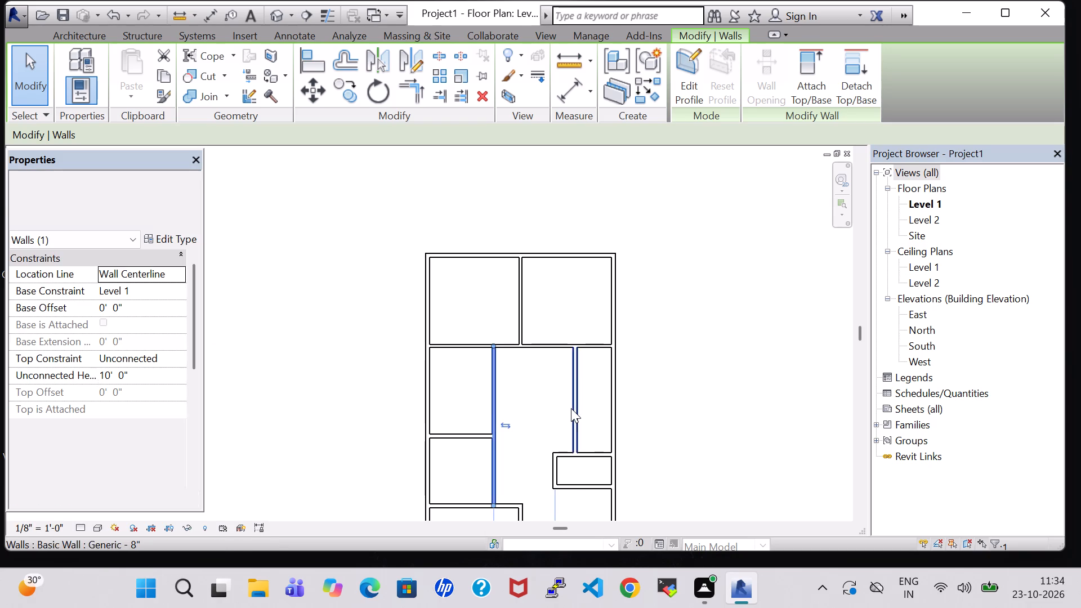
pyautogui.click(571, 408)
pyautogui.click(110, 207)
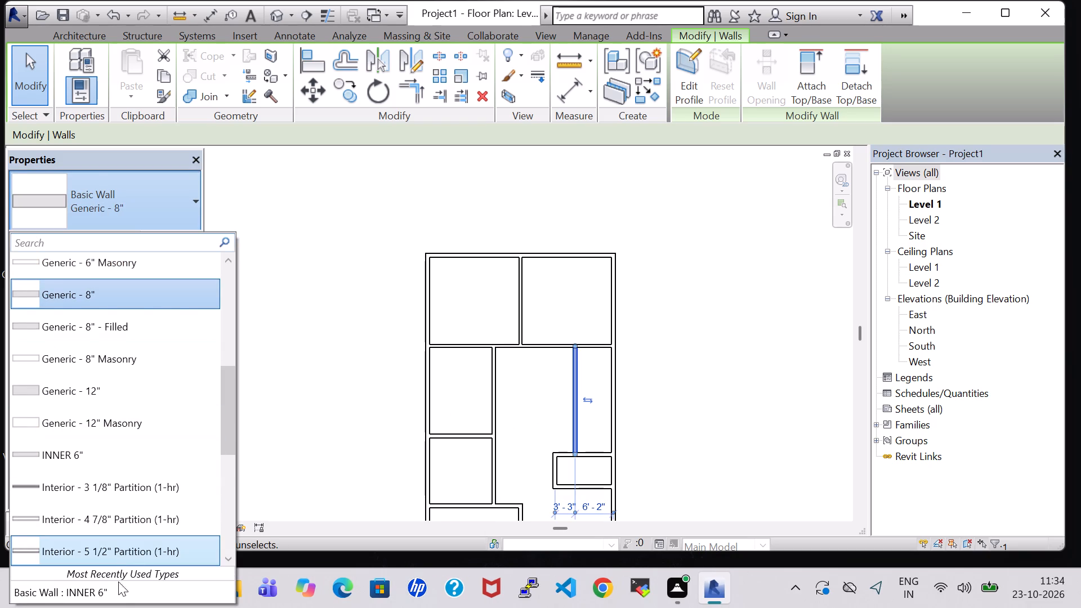
pyautogui.click(118, 589)
# Change the partition between the two middle west rooms to the INNER 6" wall type.
pyautogui.moveTo(655, 401); pyautogui.dragTo(655, 258, button='middle')
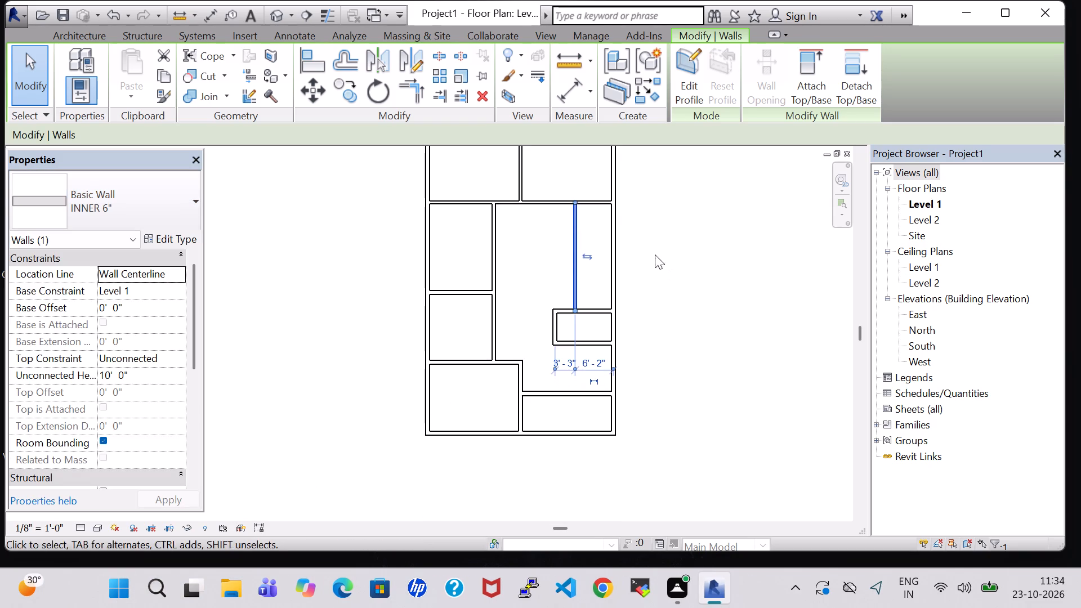
pyautogui.click(466, 288)
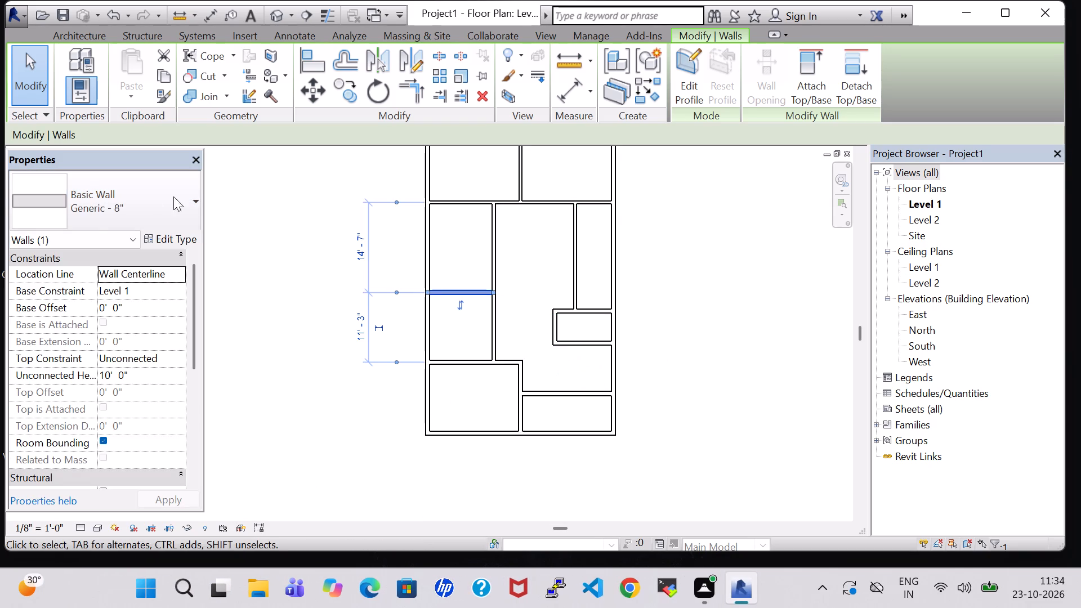
pyautogui.click(115, 196)
pyautogui.click(110, 594)
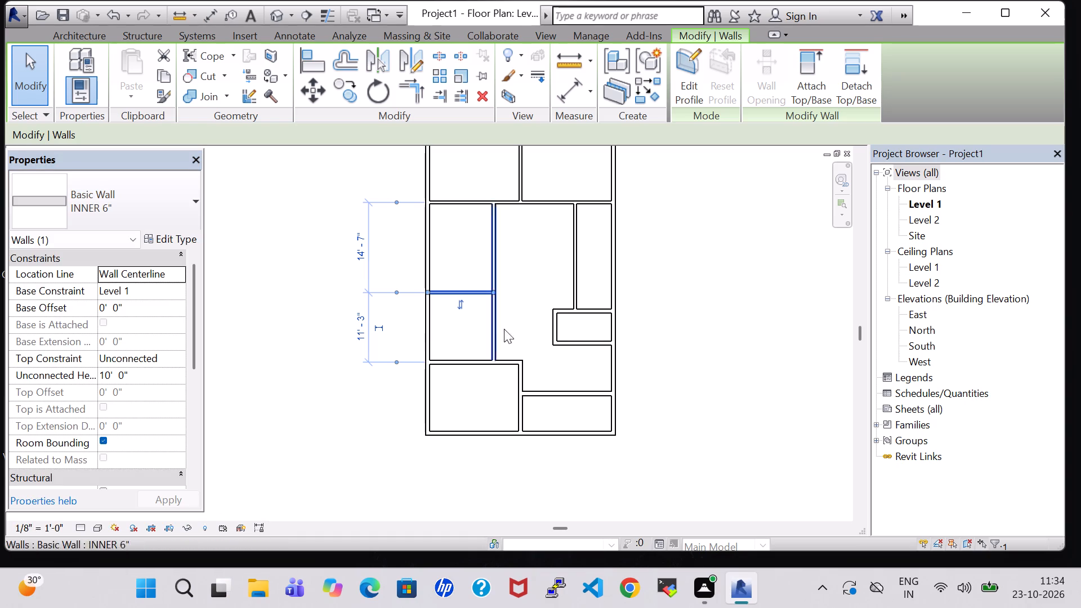
# Change the west, north and south walls of the small east room to the INNER 6" wall type.
pyautogui.click(552, 329)
pyautogui.click(139, 211)
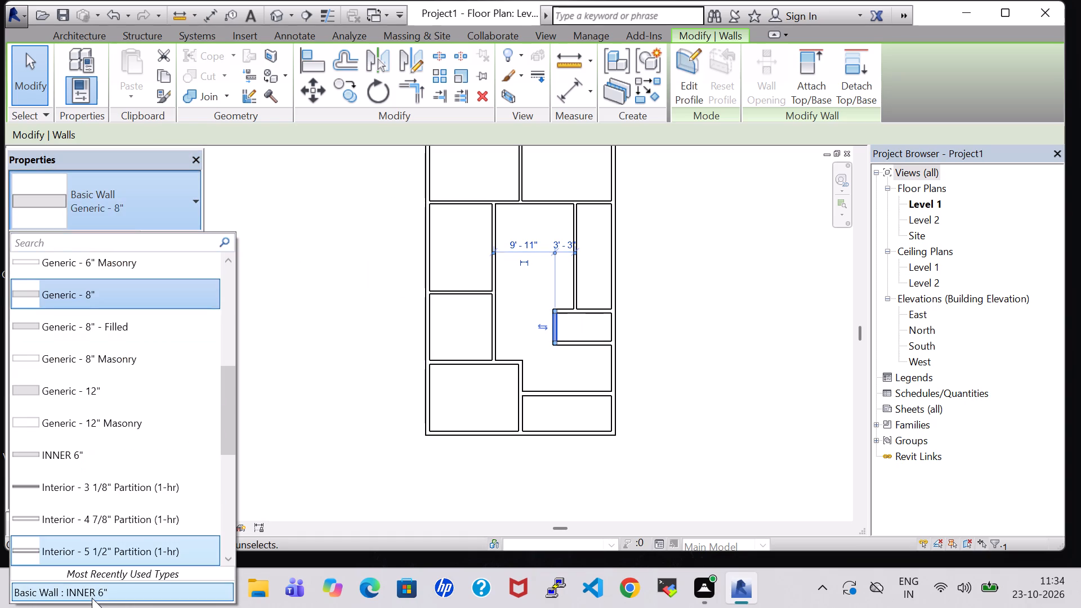
pyautogui.click(92, 598)
pyautogui.click(584, 314)
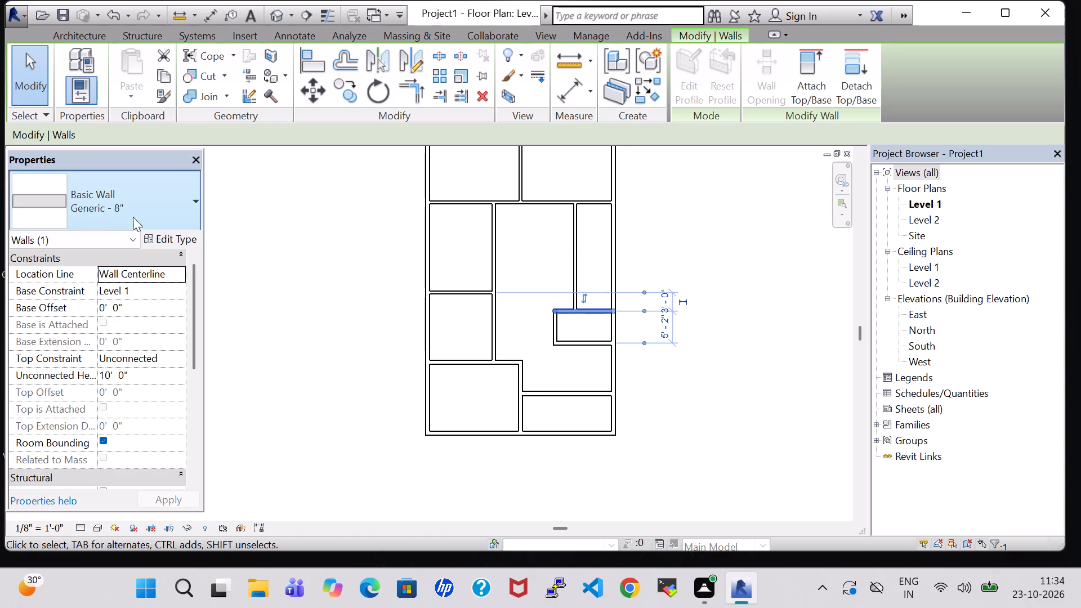
pyautogui.click(116, 214)
pyautogui.click(63, 591)
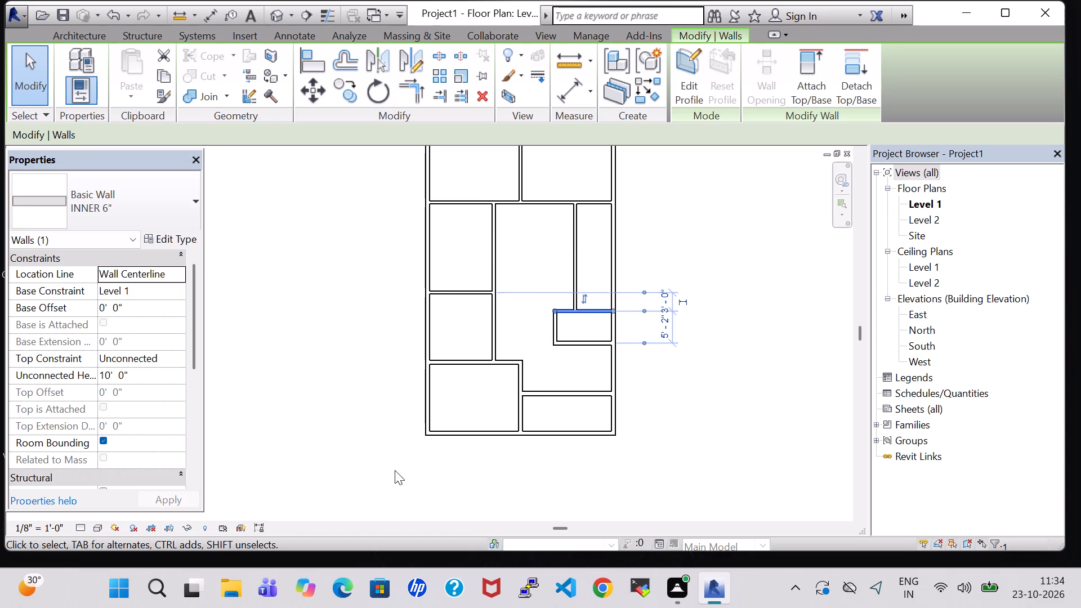
pyautogui.click(570, 348)
pyautogui.click(112, 216)
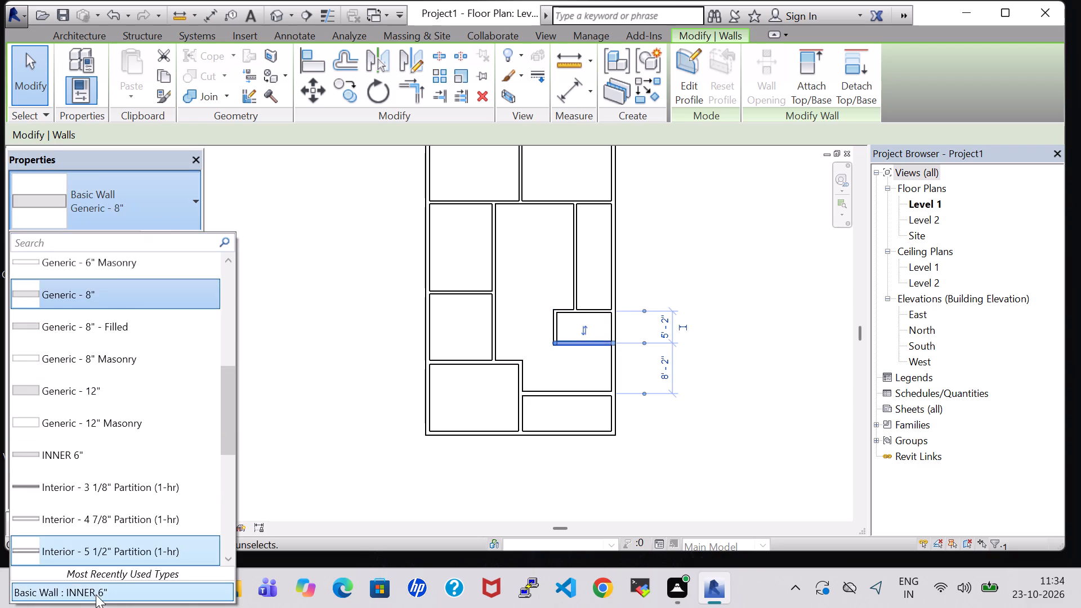
pyautogui.click(96, 594)
# Change the southwest room's north and east walls and the southeast room's north wall to the INNER 6" wall type.
pyautogui.click(466, 368)
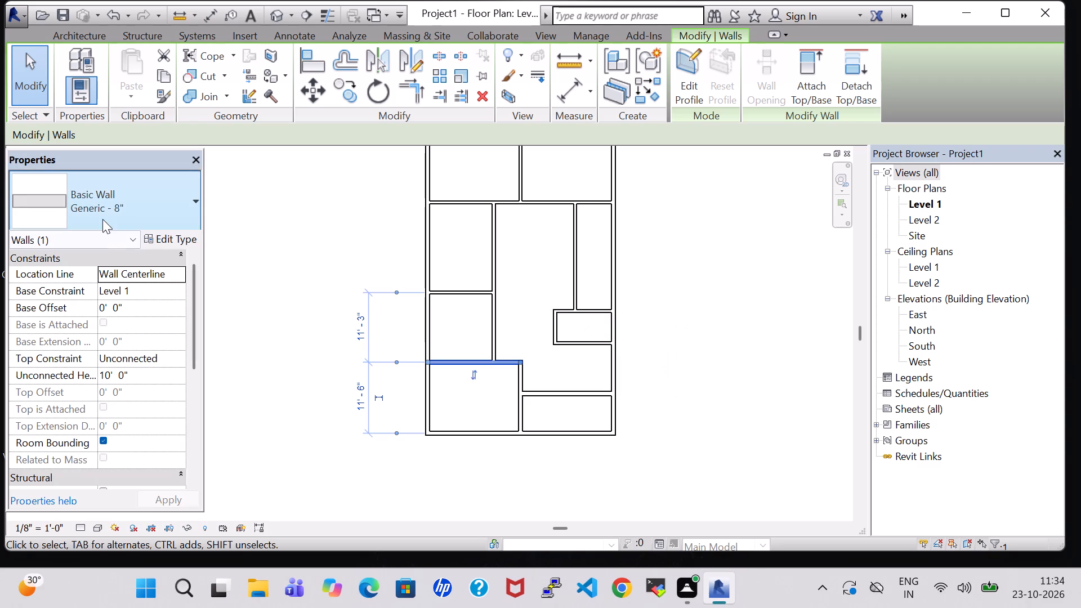
pyautogui.click(110, 211)
pyautogui.click(99, 592)
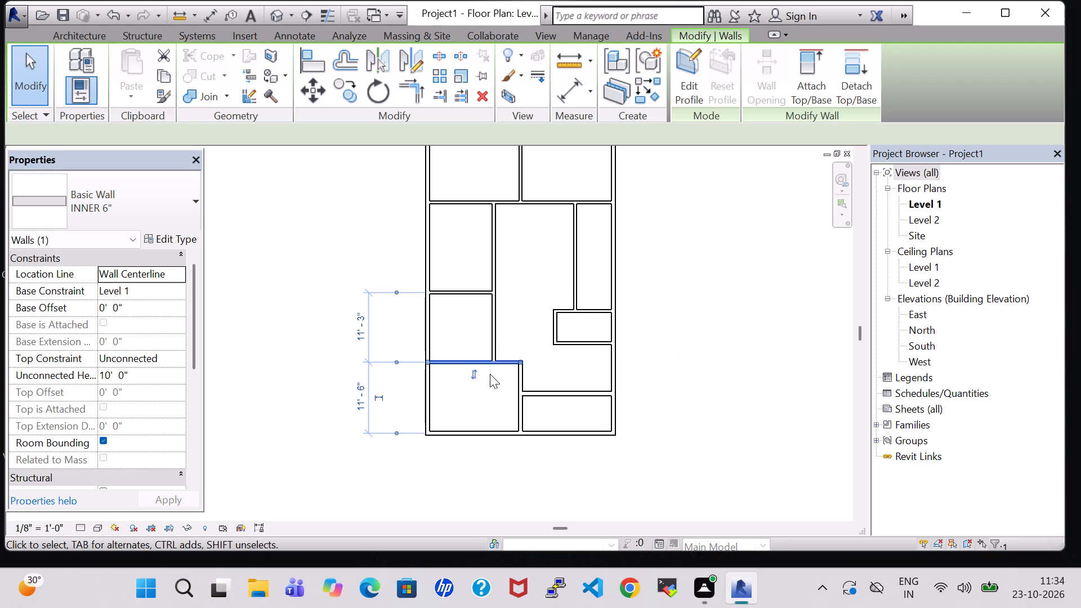
pyautogui.click(518, 390)
pyautogui.click(82, 208)
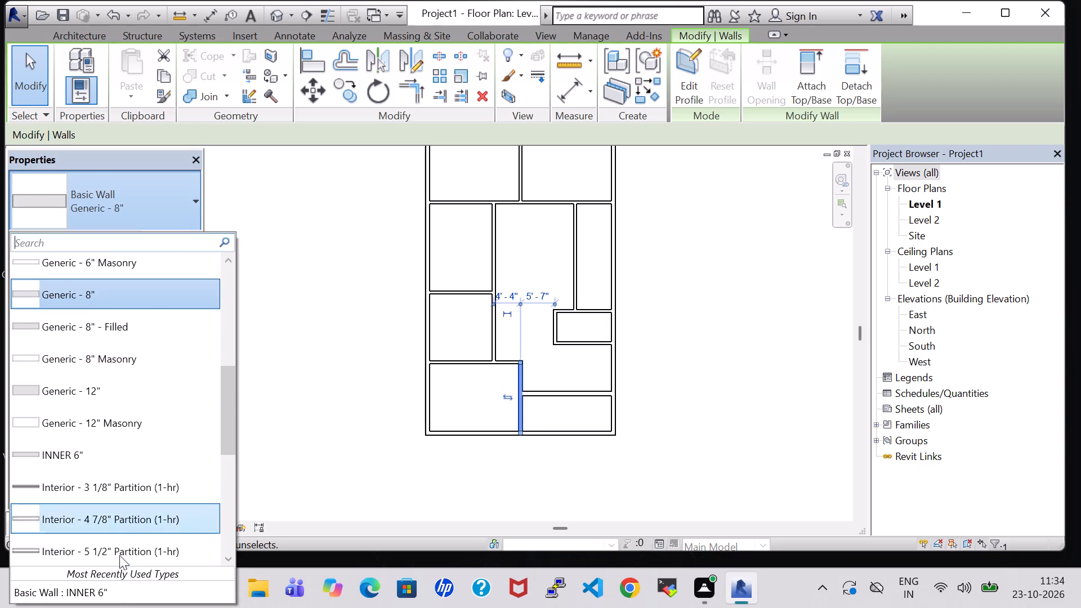
pyautogui.click(119, 597)
pyautogui.click(553, 397)
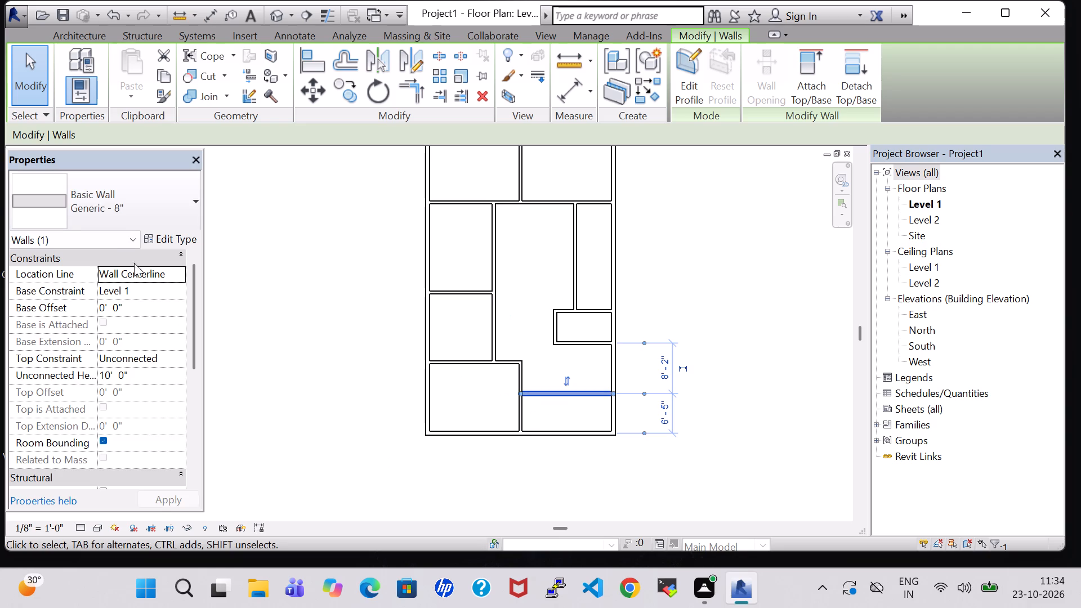
pyautogui.click(119, 213)
pyautogui.click(131, 597)
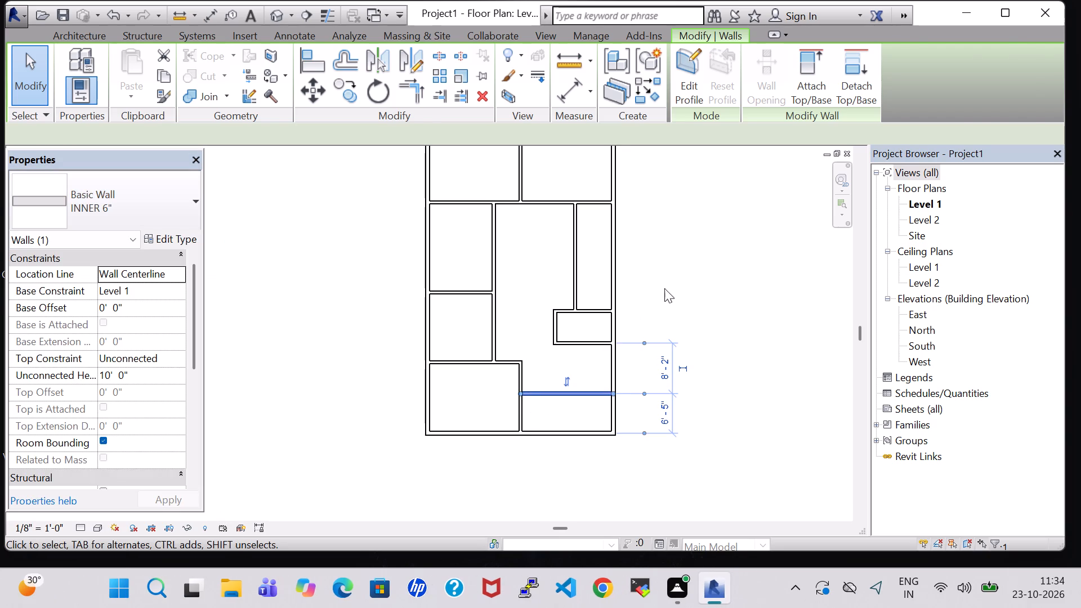
pyautogui.click(693, 272)
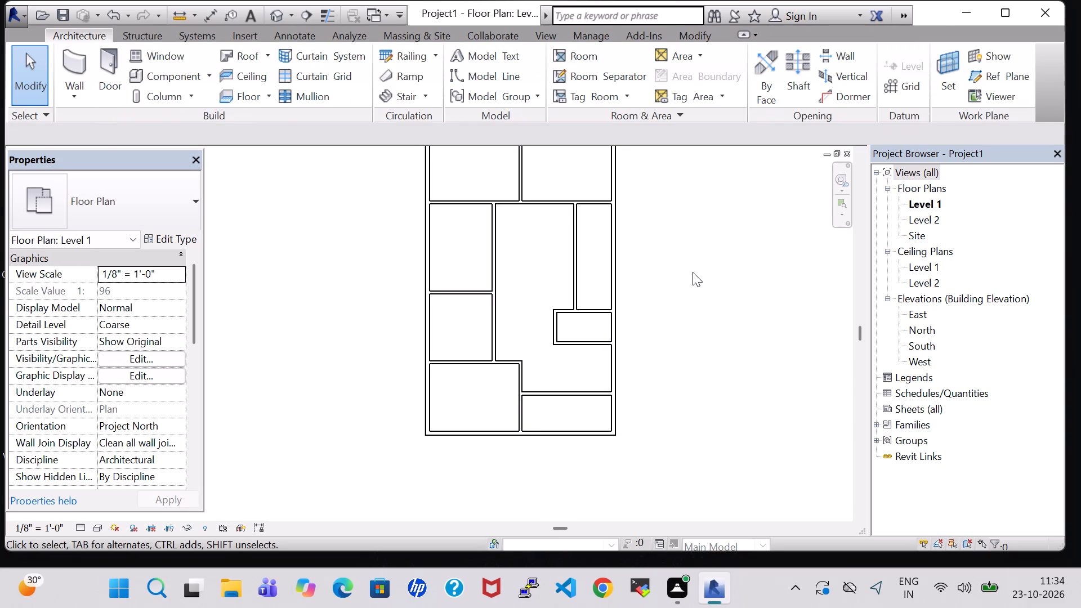
# Place a Single-Flush 34" x 80" door in the northwest room's south wall, about 2'-2" from the north rooms' partition, swinging into the room.
pyautogui.moveTo(693, 272); pyautogui.dragTo(695, 321, button='middle')
pyautogui.scroll(1, 695, 321)
pyautogui.scroll(-2, 696, 322)
pyautogui.moveTo(696, 315); pyautogui.dragTo(713, 351, button='middle')
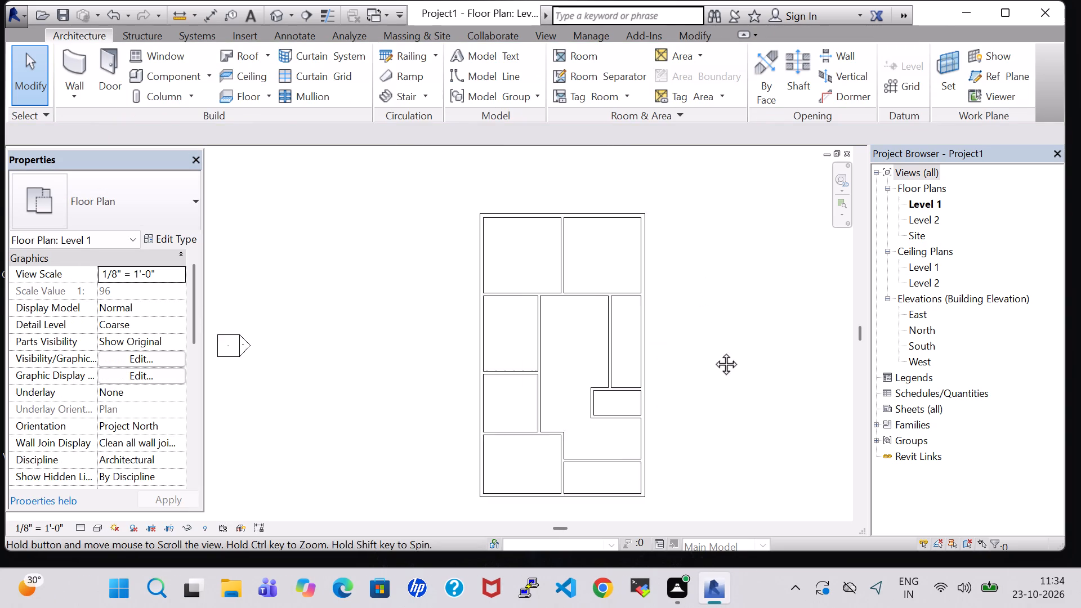
pyautogui.moveTo(713, 351); pyautogui.dragTo(714, 358, button='middle')
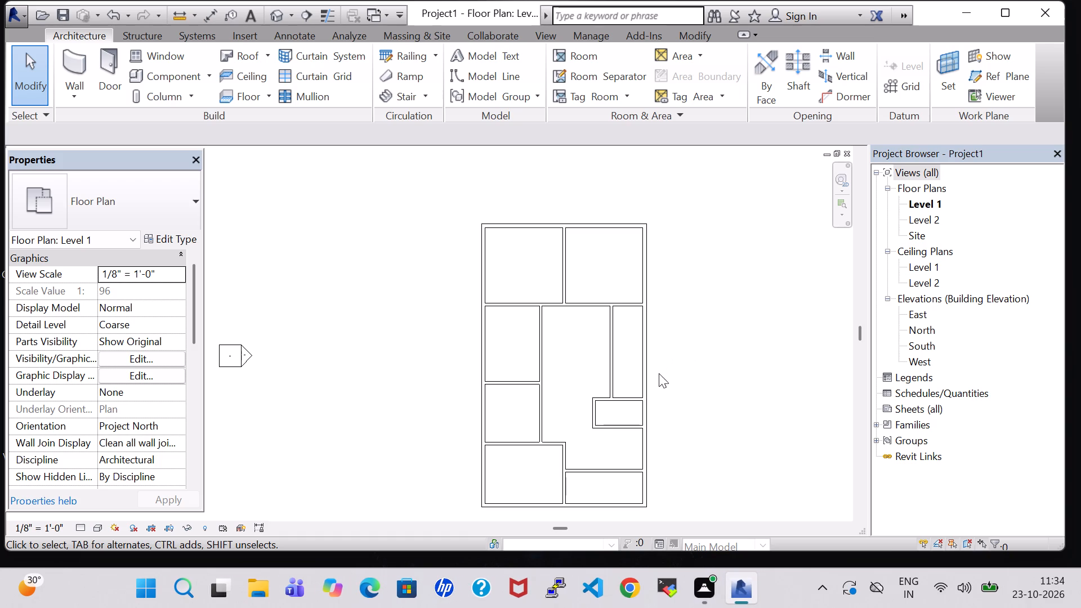
pyautogui.scroll(3, 648, 374)
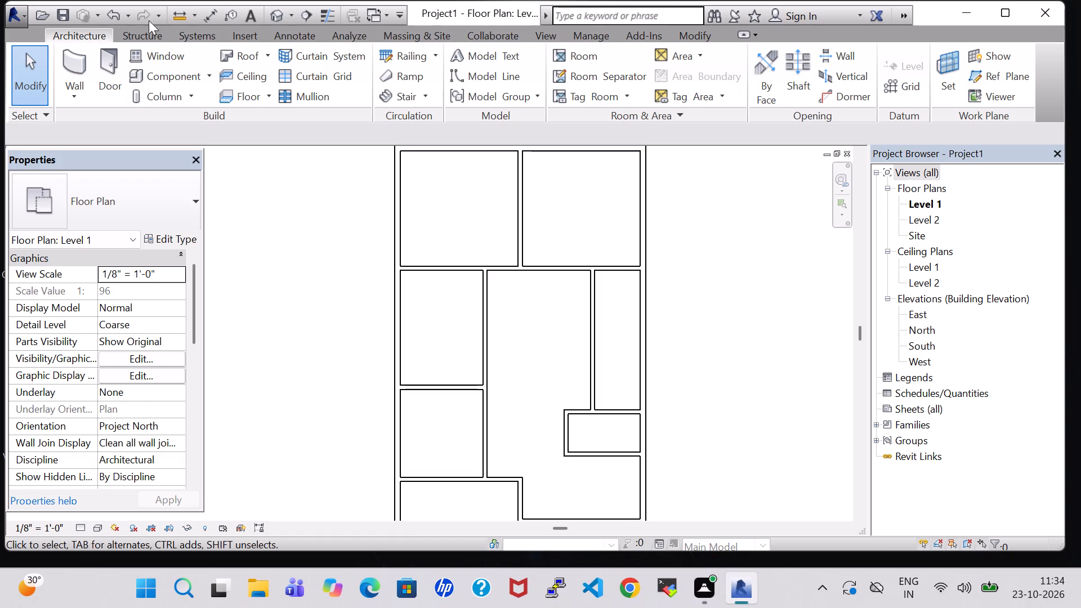
pyautogui.click(120, 74)
pyautogui.click(148, 216)
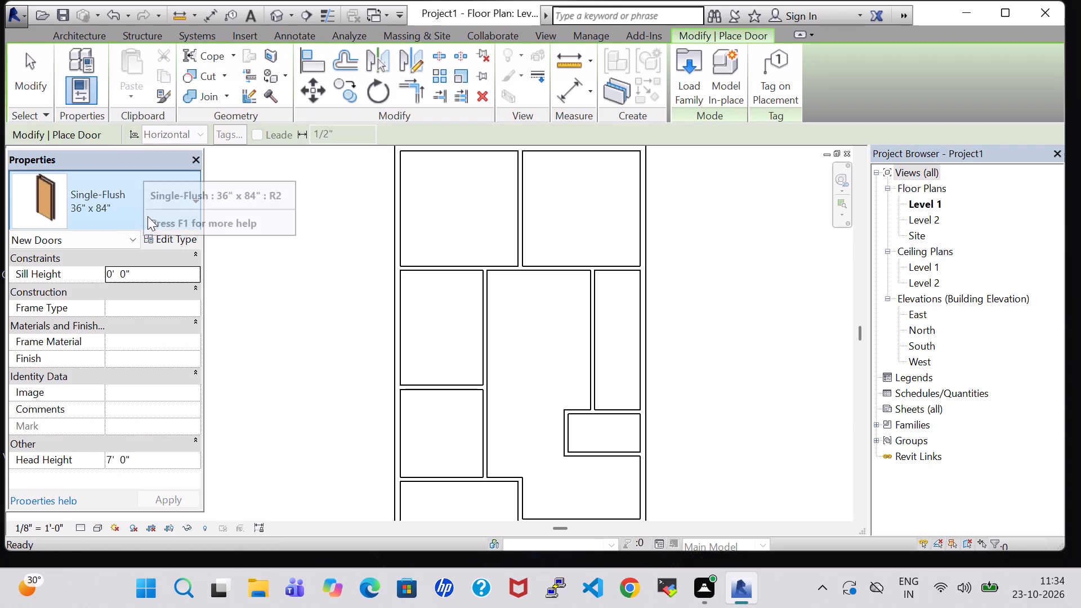
pyautogui.scroll(4, 149, 259)
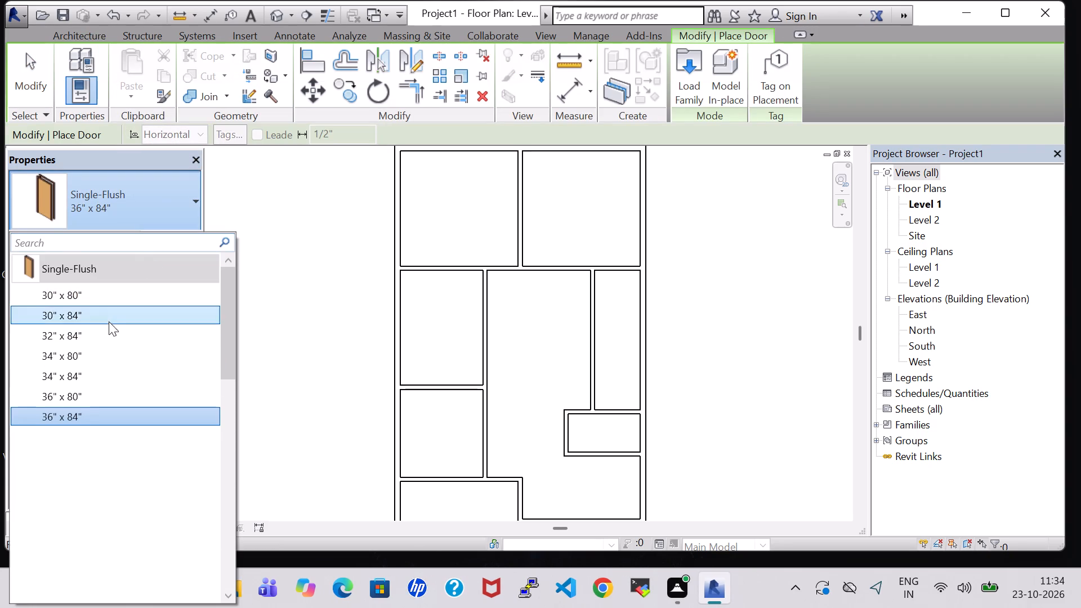
pyautogui.click(108, 352)
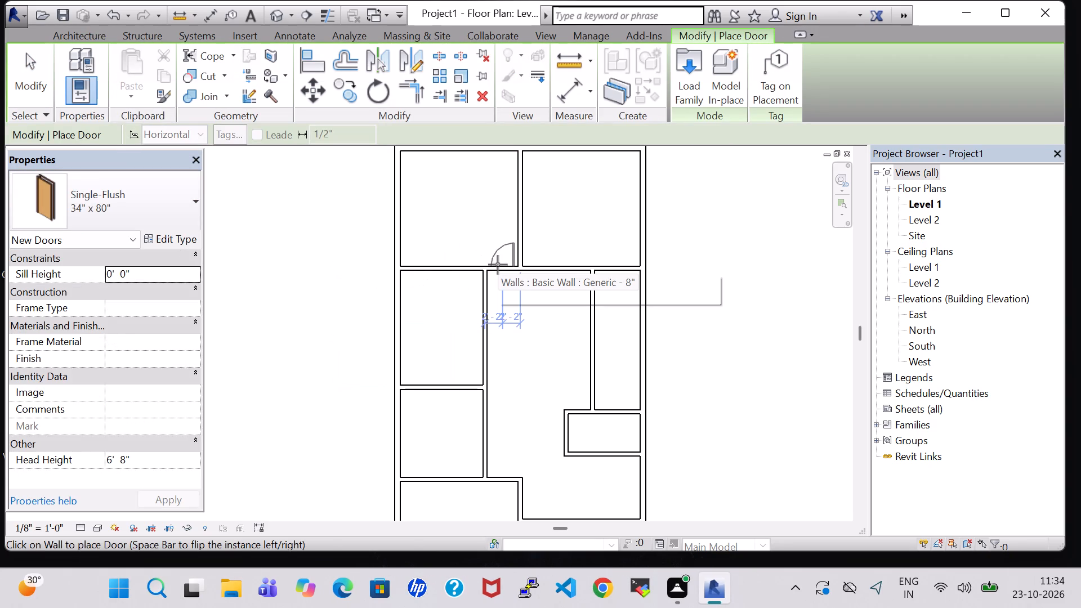
pyautogui.scroll(3, 498, 265)
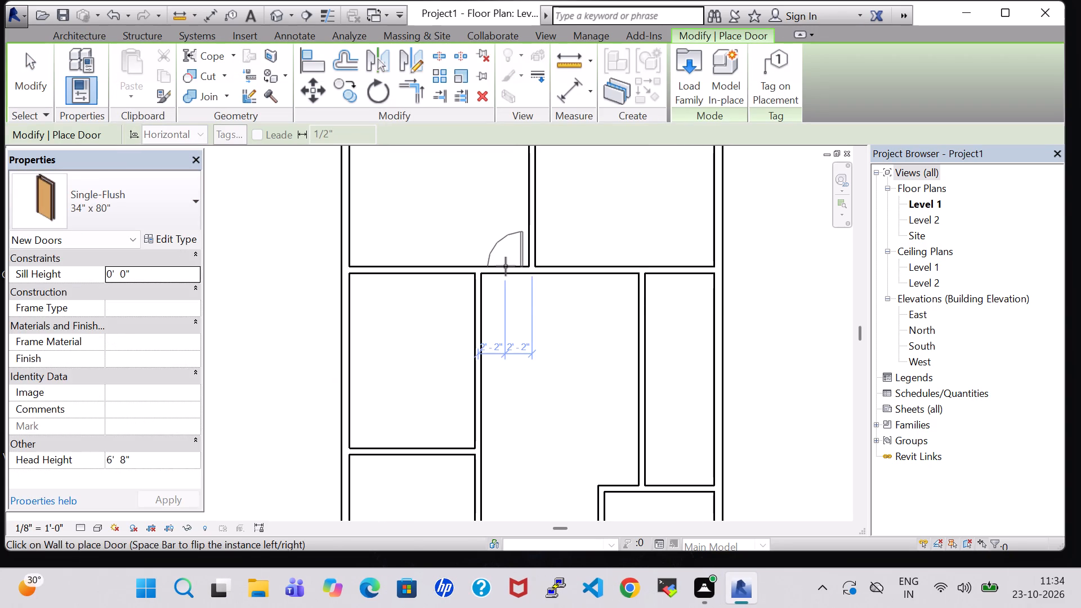
pyautogui.scroll(2, 511, 268)
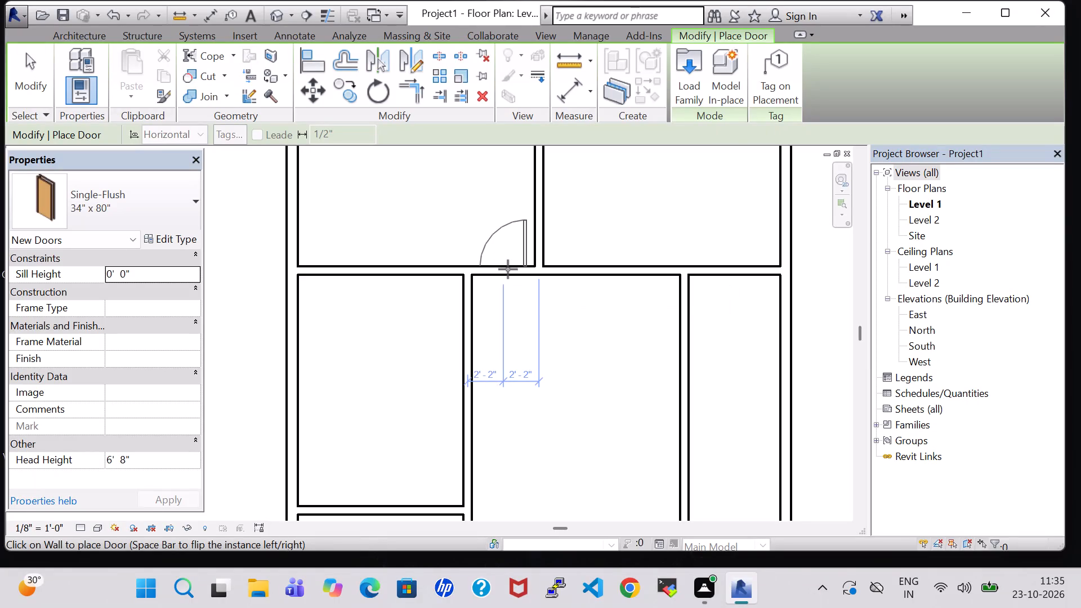
pyautogui.click(508, 269)
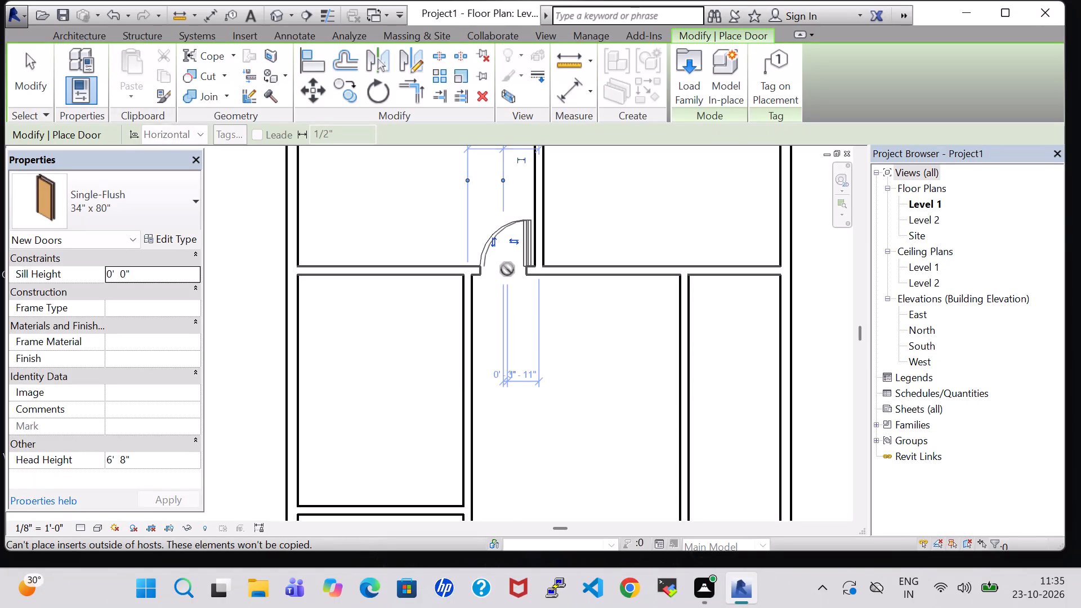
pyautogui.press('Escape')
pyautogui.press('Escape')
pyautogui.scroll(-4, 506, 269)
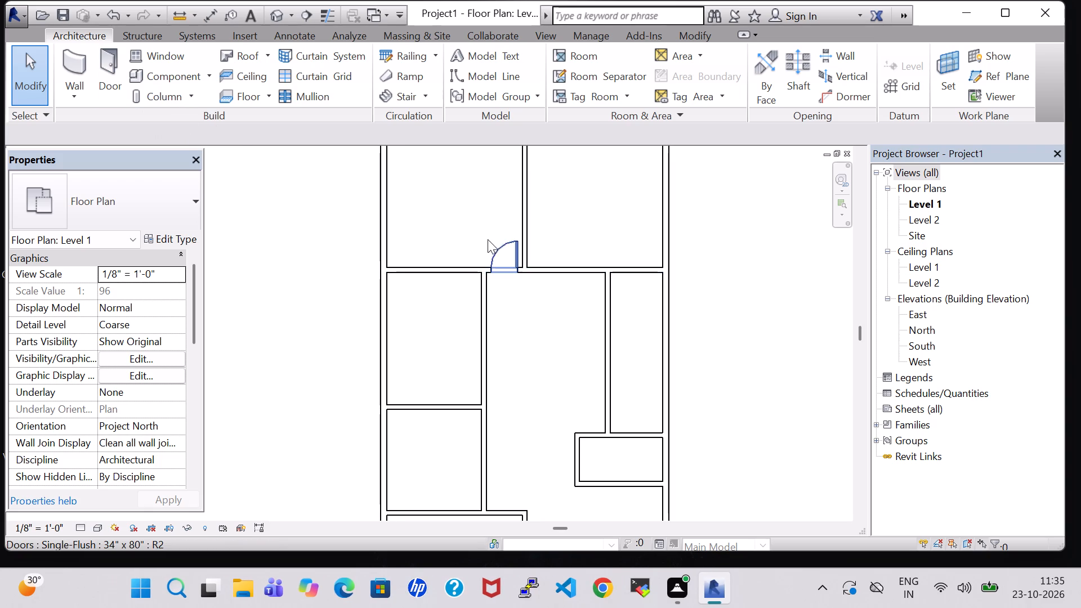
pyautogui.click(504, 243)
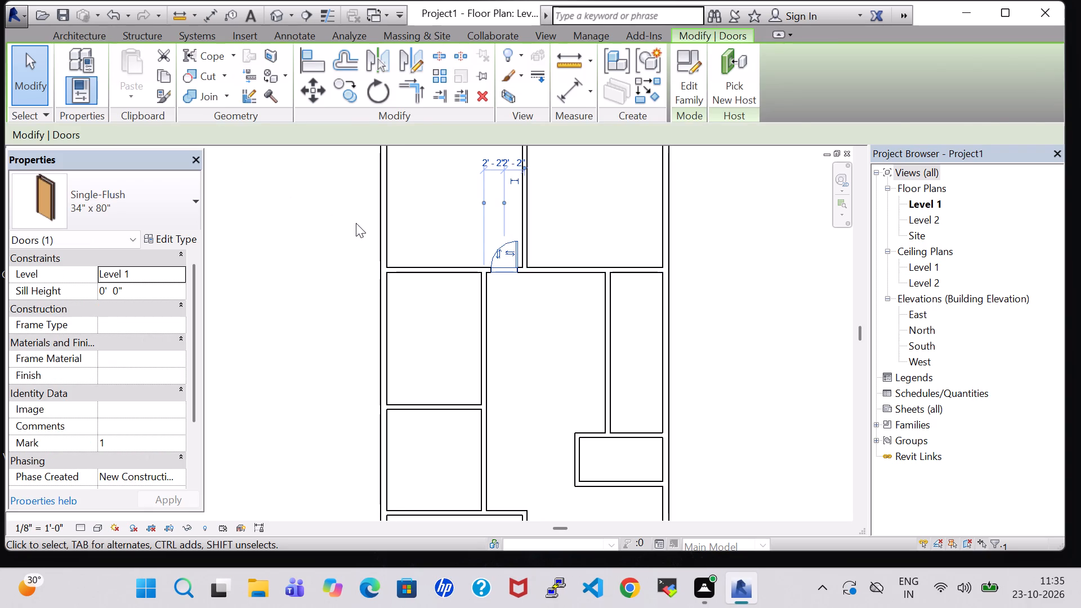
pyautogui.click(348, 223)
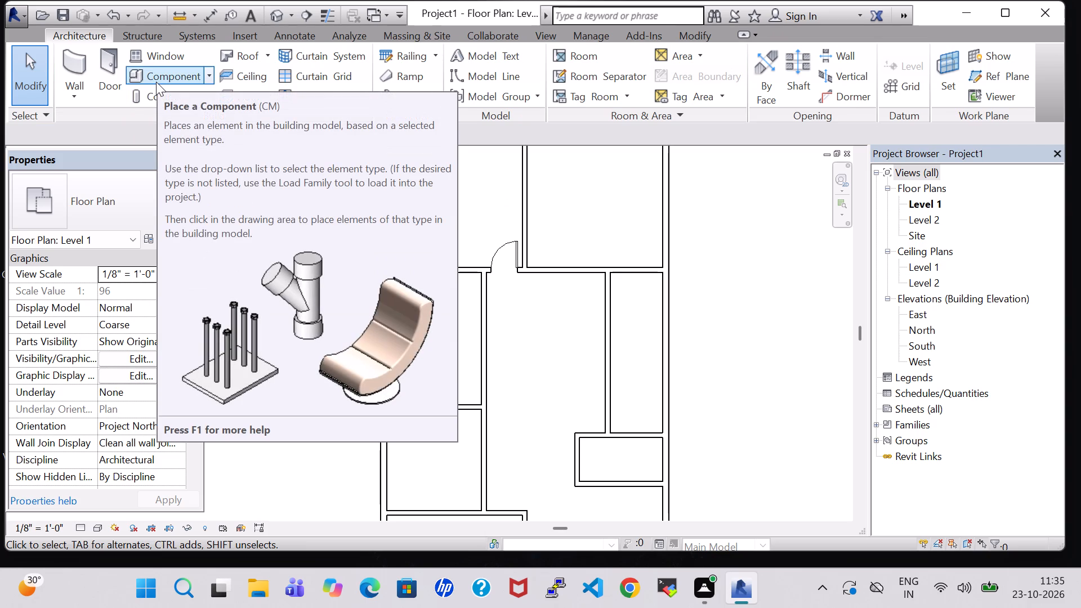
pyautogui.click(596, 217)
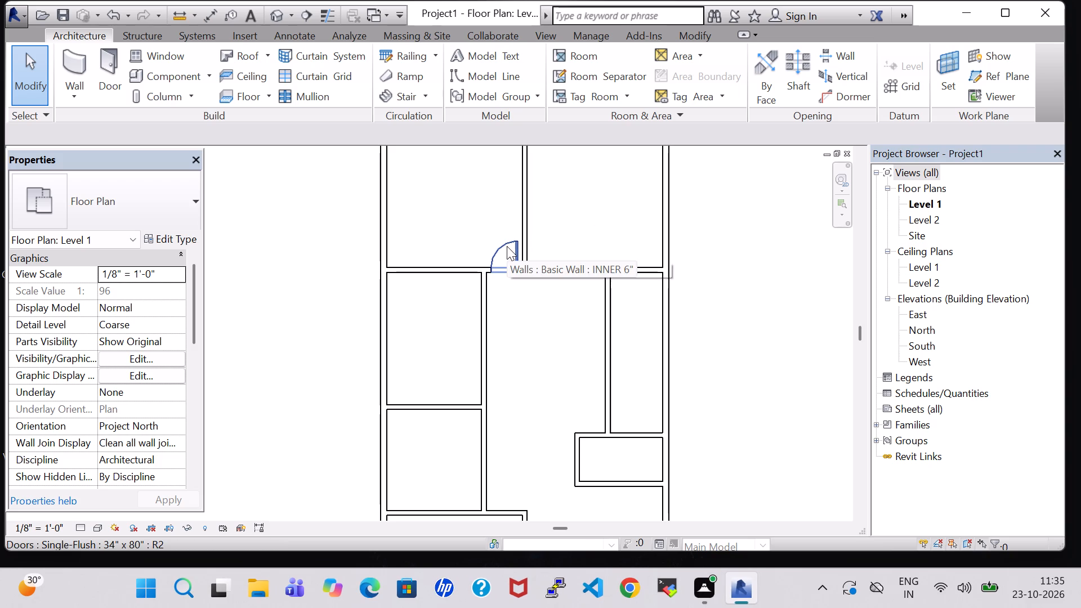
# Place a Single-Flush 34" x 80" door in the northeast room's south wall, about 2'-0" from the north rooms' partition, swinging into the room.
pyautogui.click(114, 77)
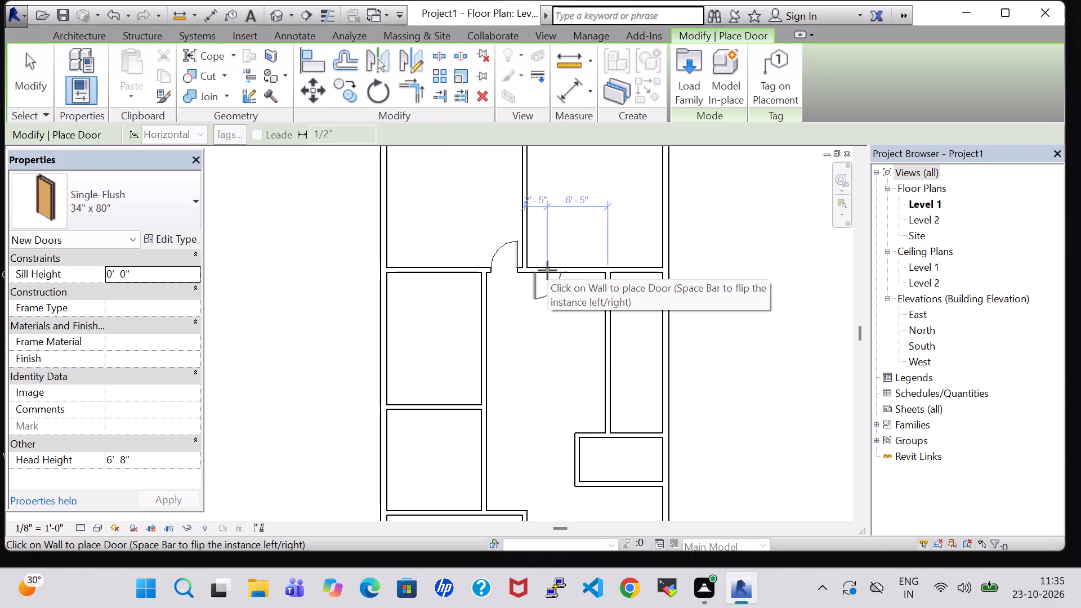
pyautogui.press('space')
pyautogui.scroll(1, 548, 267)
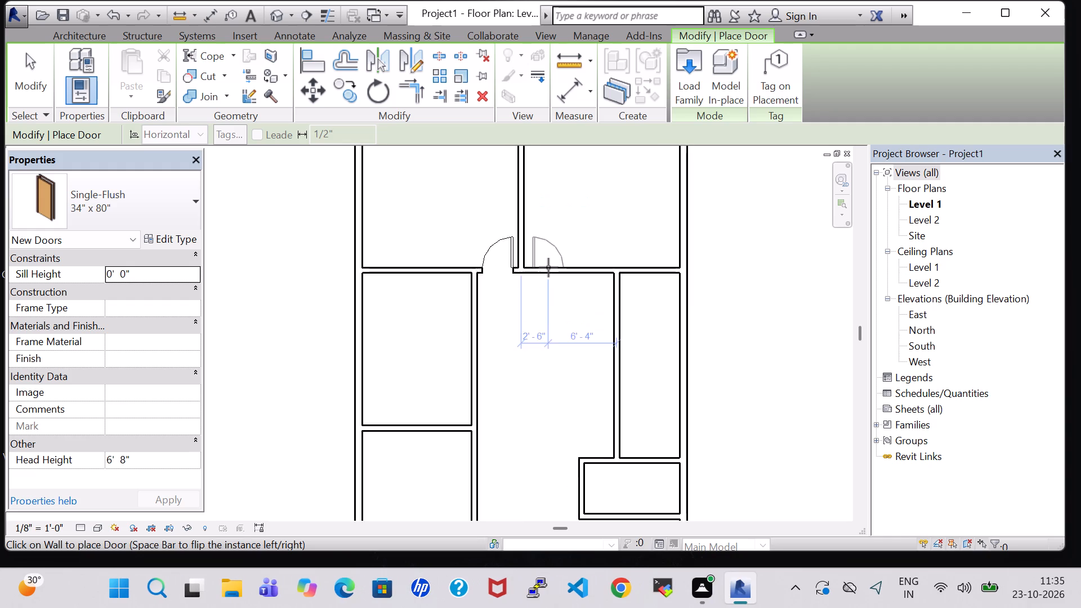
pyautogui.scroll(1, 548, 267)
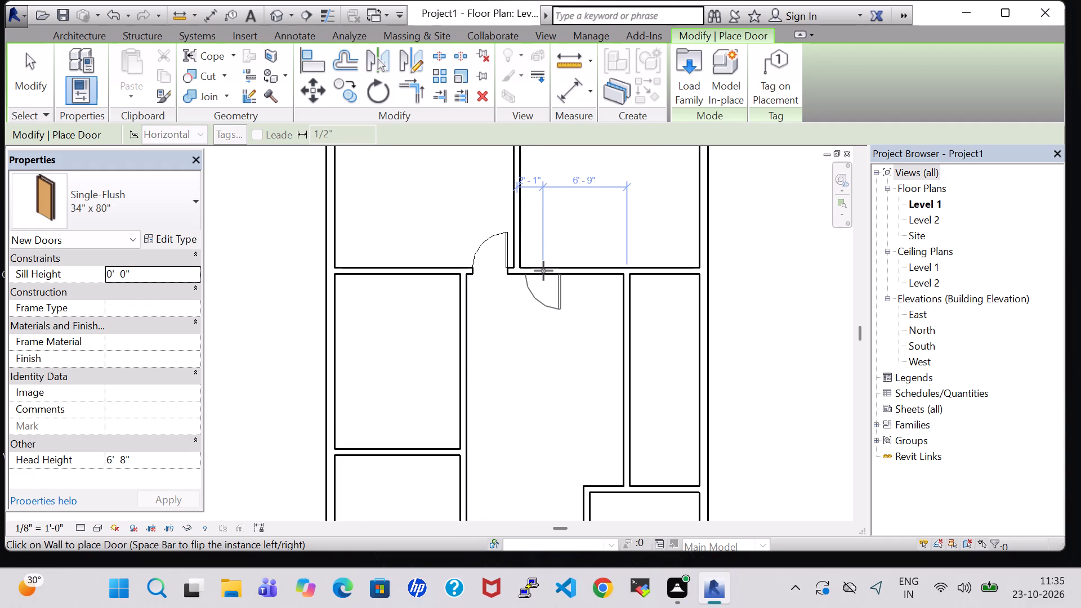
pyautogui.click(542, 267)
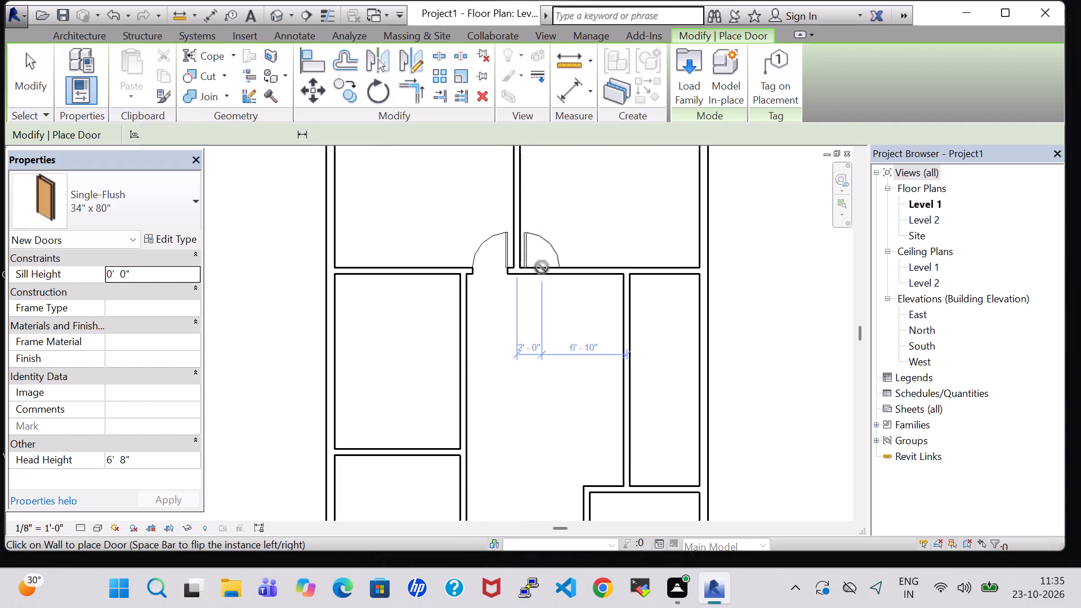
pyautogui.scroll(-3, 576, 223)
pyautogui.press('Escape')
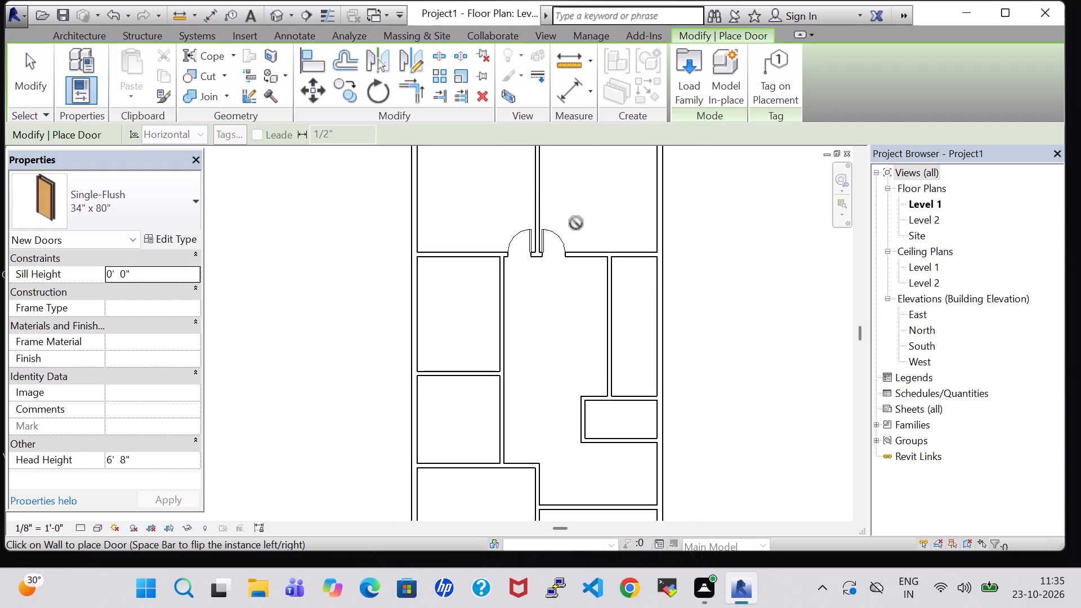
pyautogui.press('Escape')
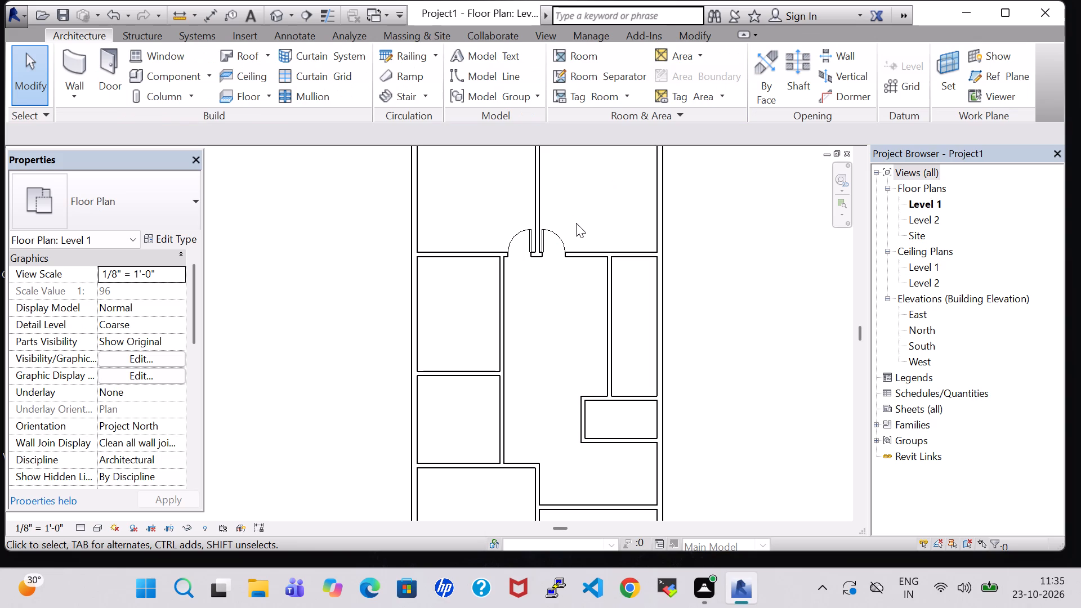
# Place a Single-Flush 34" x 80" door in the upper middle west room's east wall, about 2'-1" from its south partition, swinging into the room.
pyautogui.scroll(-1, 576, 223)
pyautogui.moveTo(578, 224); pyautogui.dragTo(582, 239, button='middle')
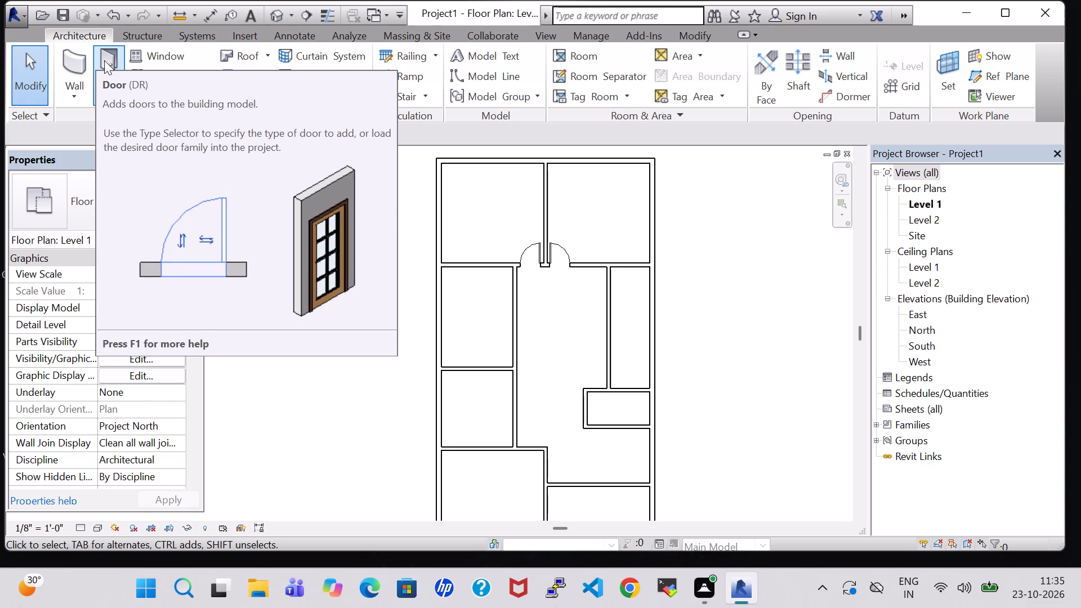
pyautogui.click(104, 60)
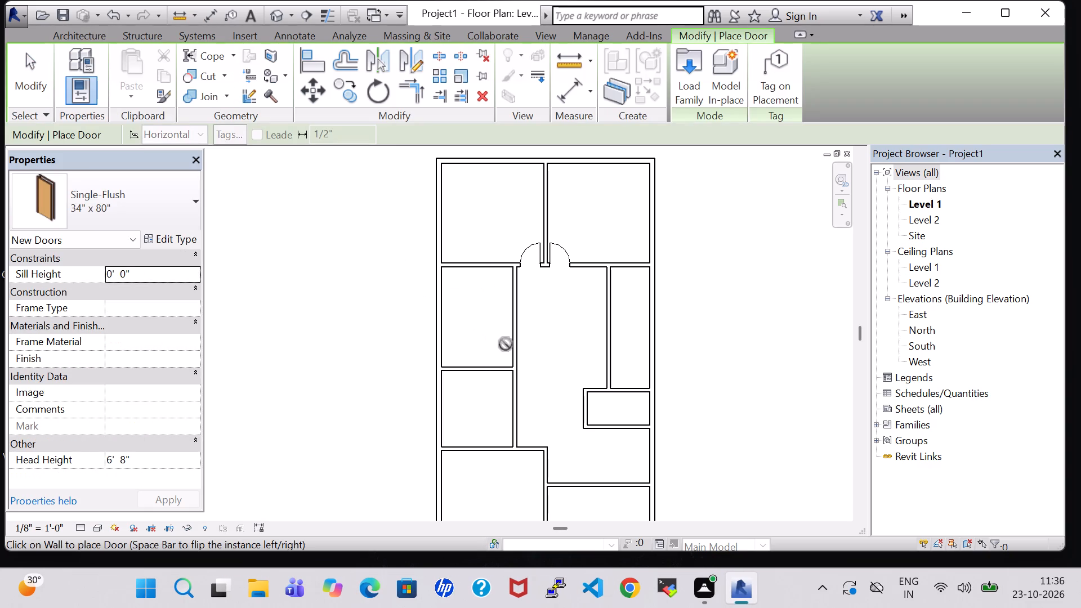
pyautogui.press('space')
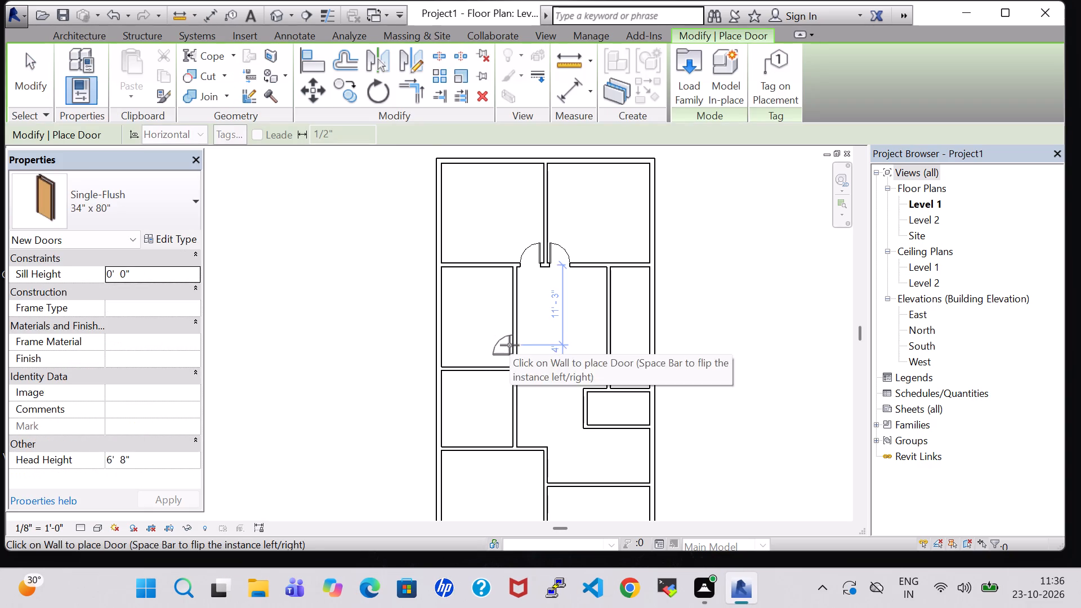
pyautogui.scroll(4, 510, 345)
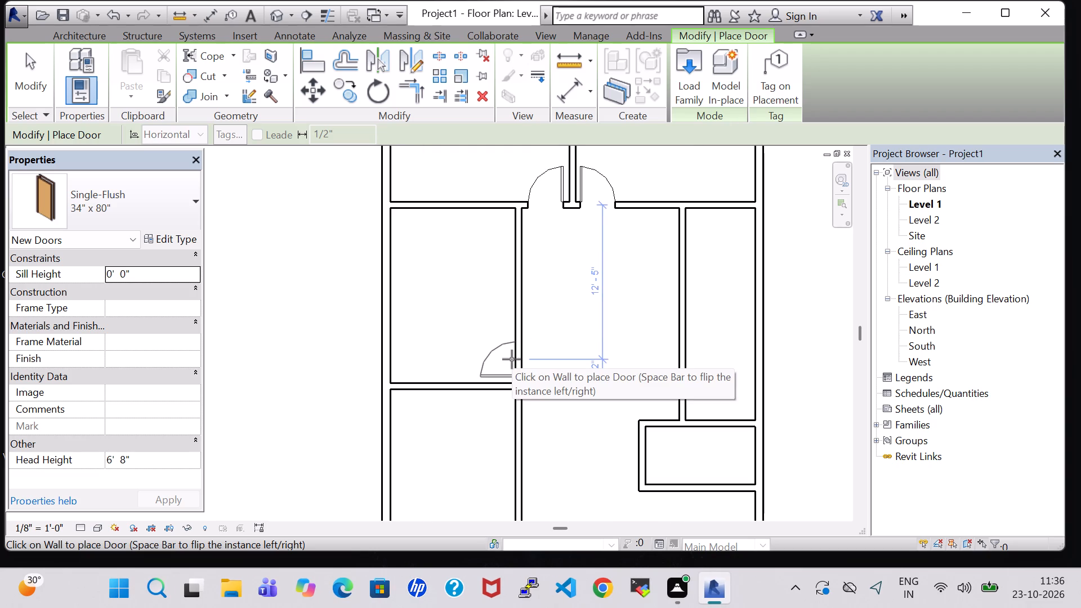
pyautogui.scroll(1, 512, 359)
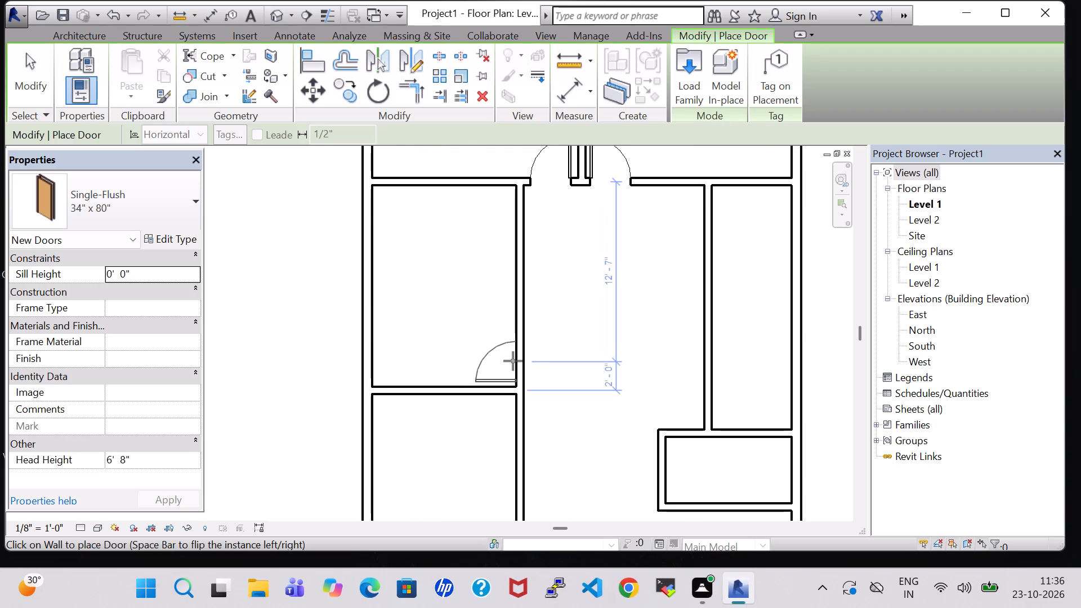
pyautogui.click(513, 361)
pyautogui.scroll(-3, 513, 361)
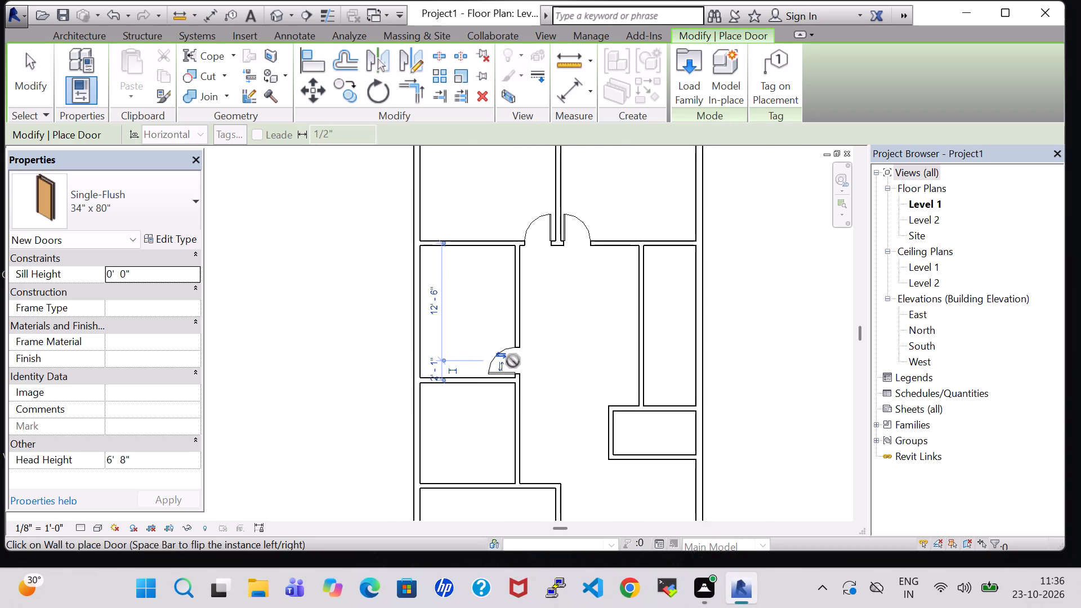
pyautogui.press('Escape')
pyautogui.press('Escape')
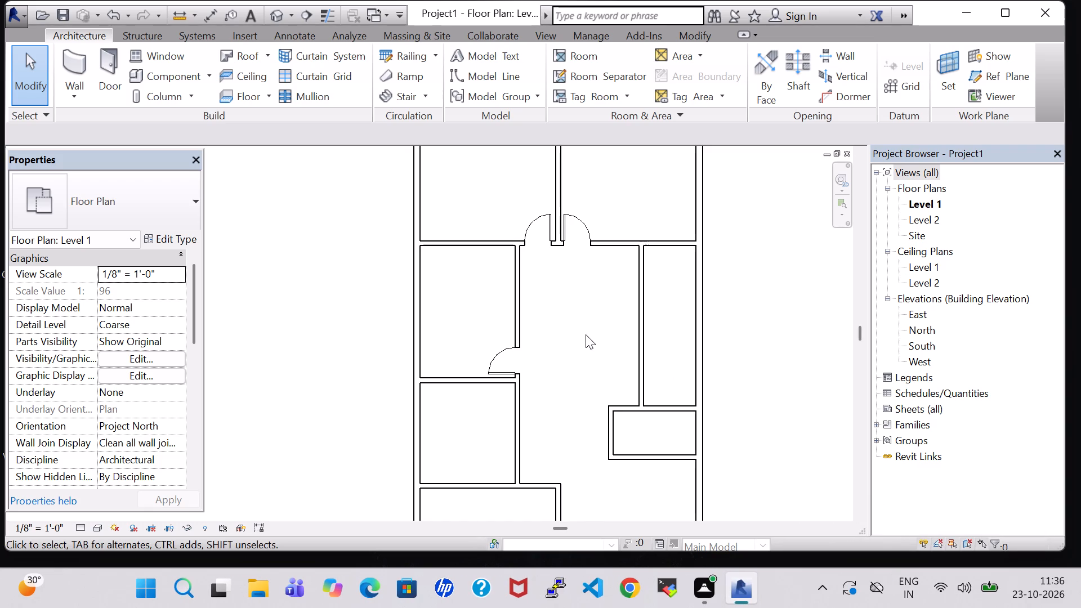
# Place a Single-Flush 34" x 80" door in the lower middle west room's east wall, about 2'-0" from its north partition, swinging into the room.
pyautogui.click(106, 72)
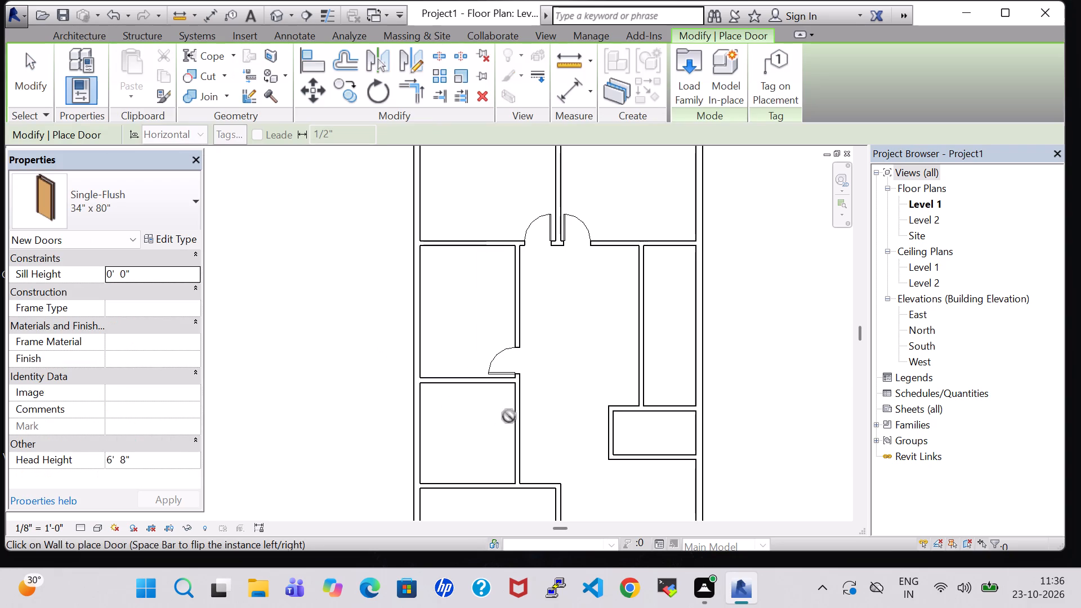
pyautogui.scroll(4, 516, 406)
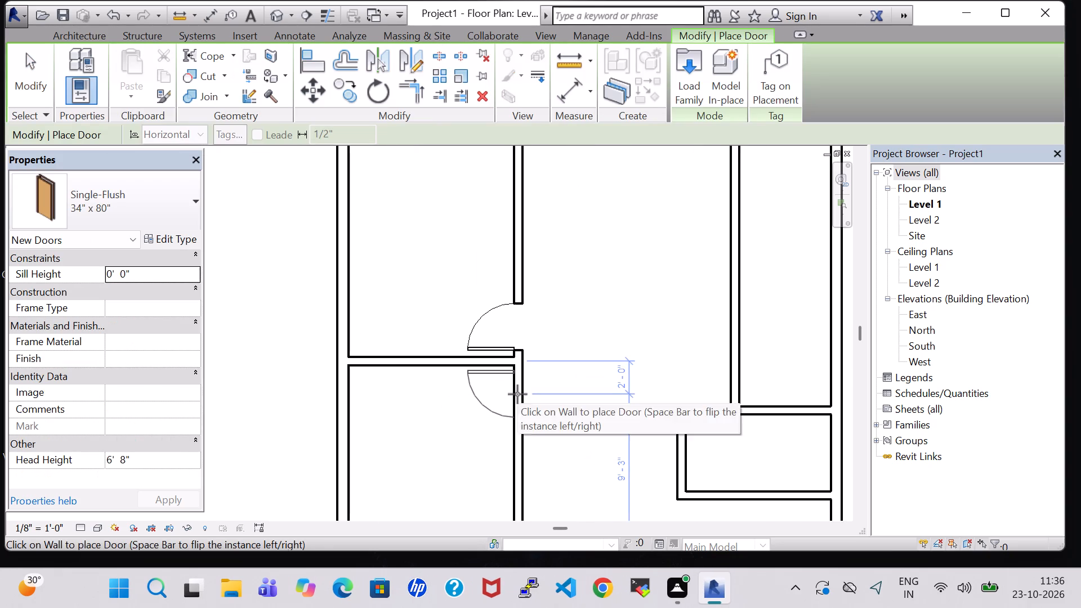
pyautogui.click(517, 394)
pyautogui.press('Escape')
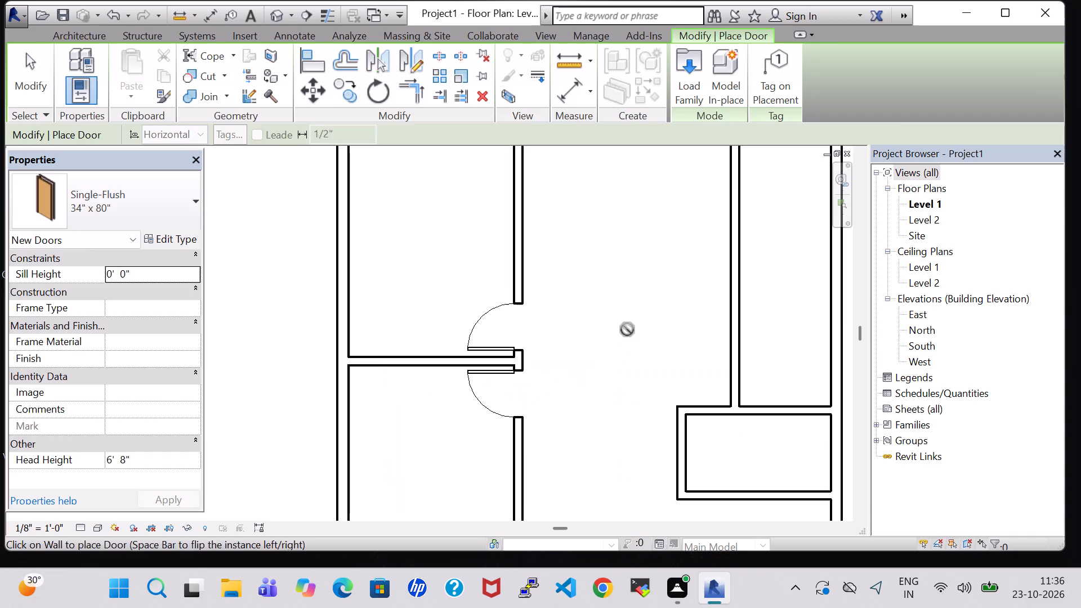
pyautogui.press('Escape')
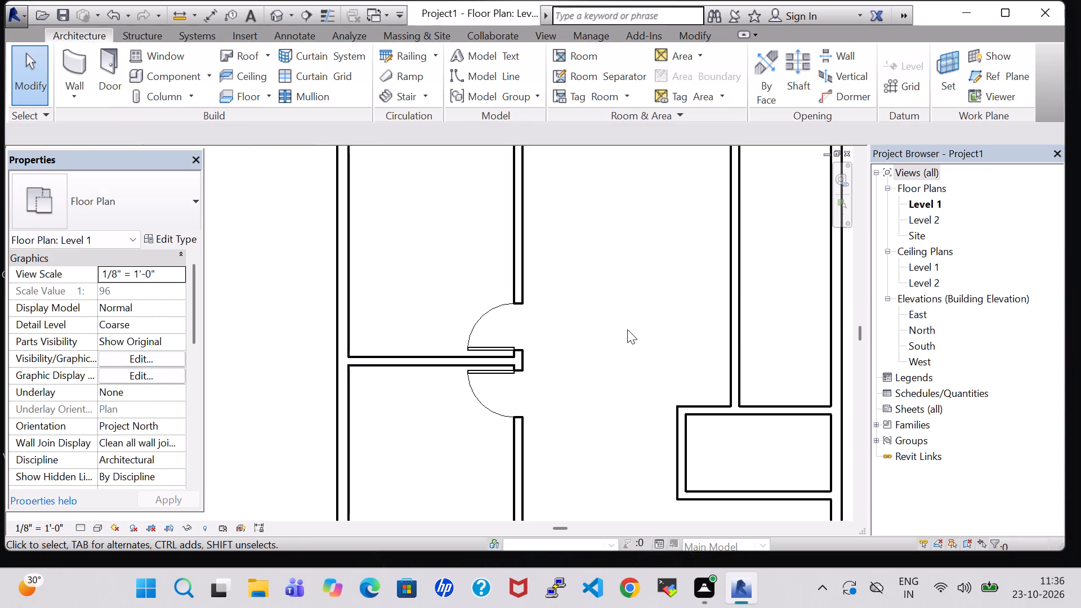
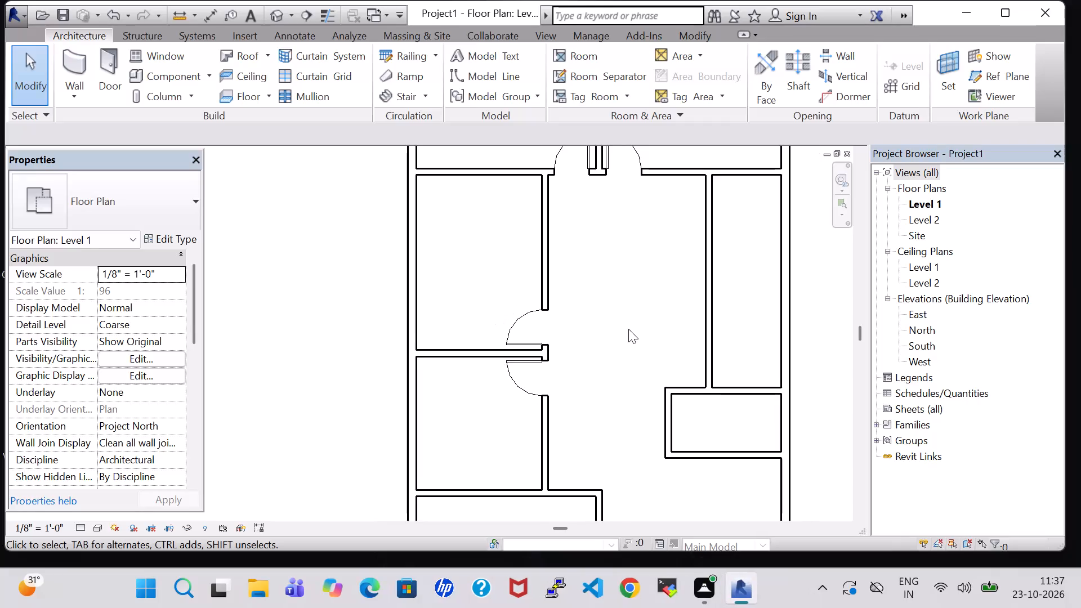
# Draw a horizontal Generic - 8" wall about 6'-2" long from the midpoint of the narrow east room's west partition to the exterior wall.
pyautogui.moveTo(628, 329); pyautogui.dragTo(614, 378, button='middle')
pyautogui.scroll(-2, 614, 378)
pyautogui.moveTo(614, 378); pyautogui.dragTo(600, 329, button='middle')
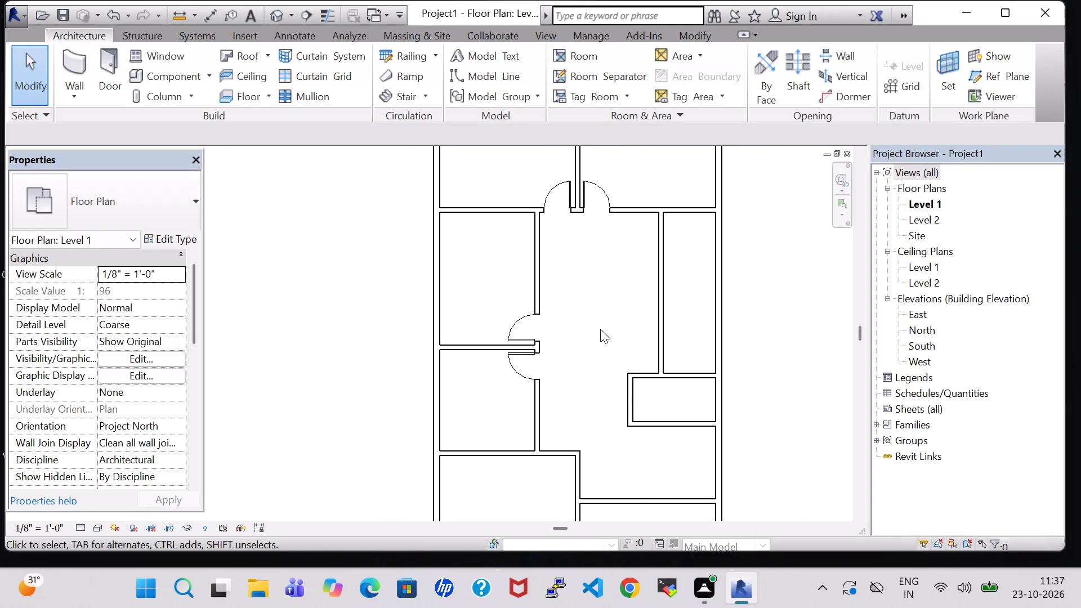
pyautogui.click(86, 73)
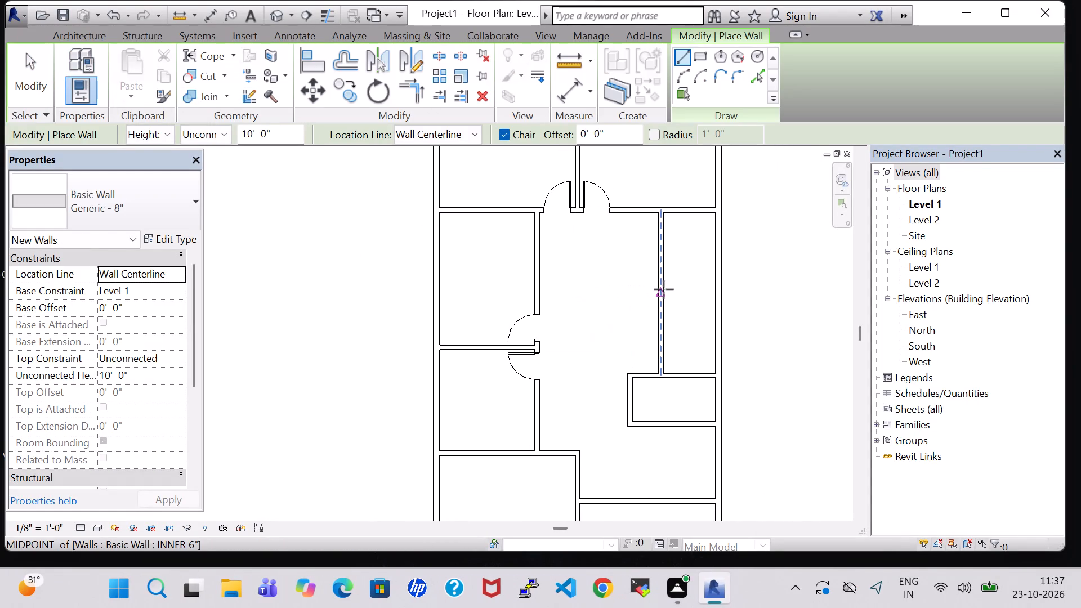
pyautogui.click(661, 290)
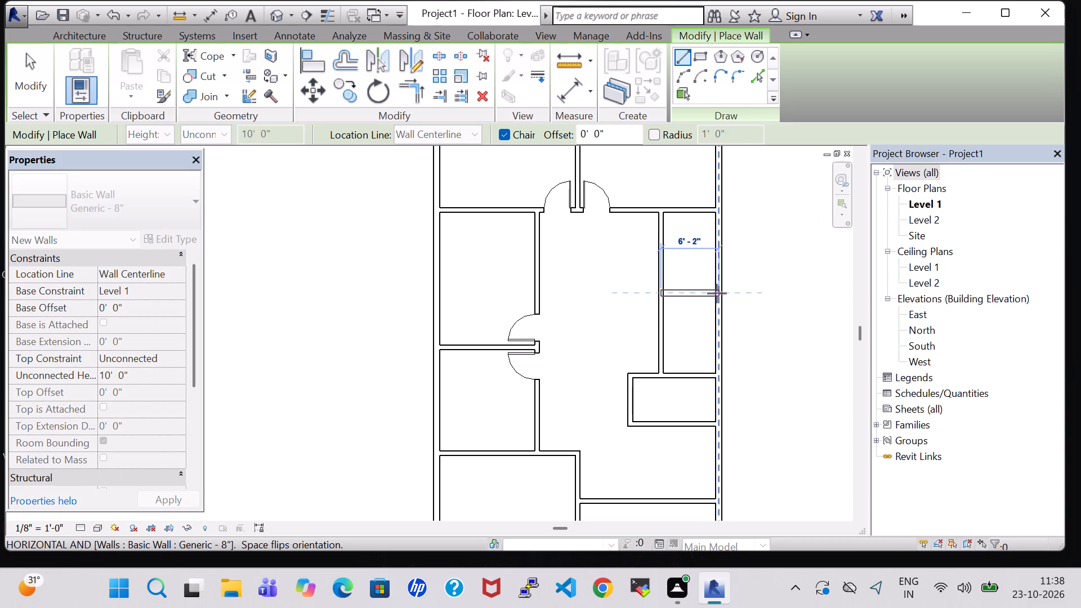
pyautogui.click(718, 293)
pyautogui.press('Escape')
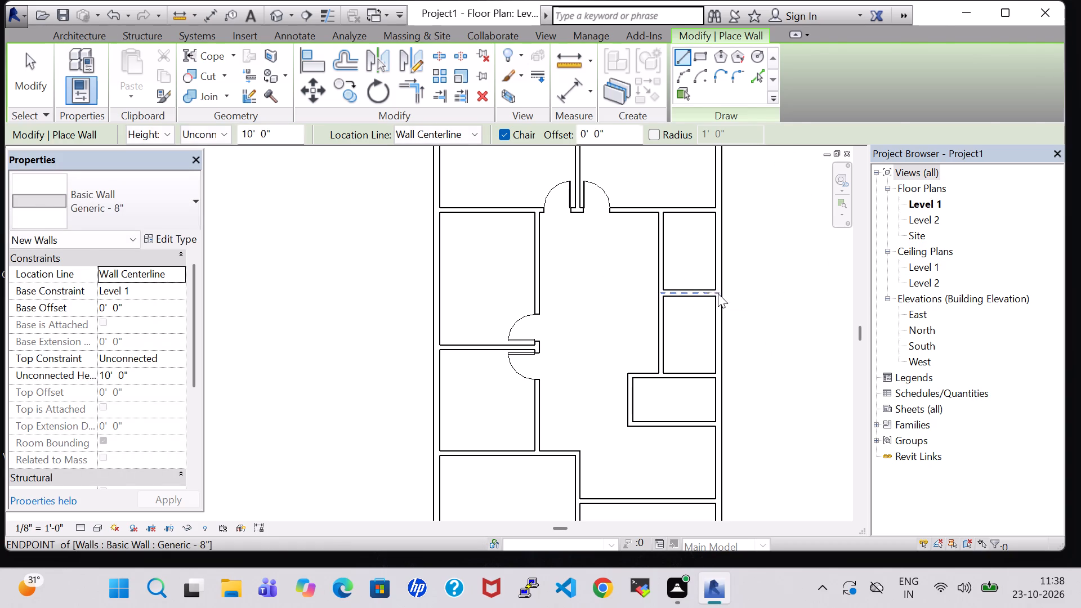
pyautogui.press('Escape')
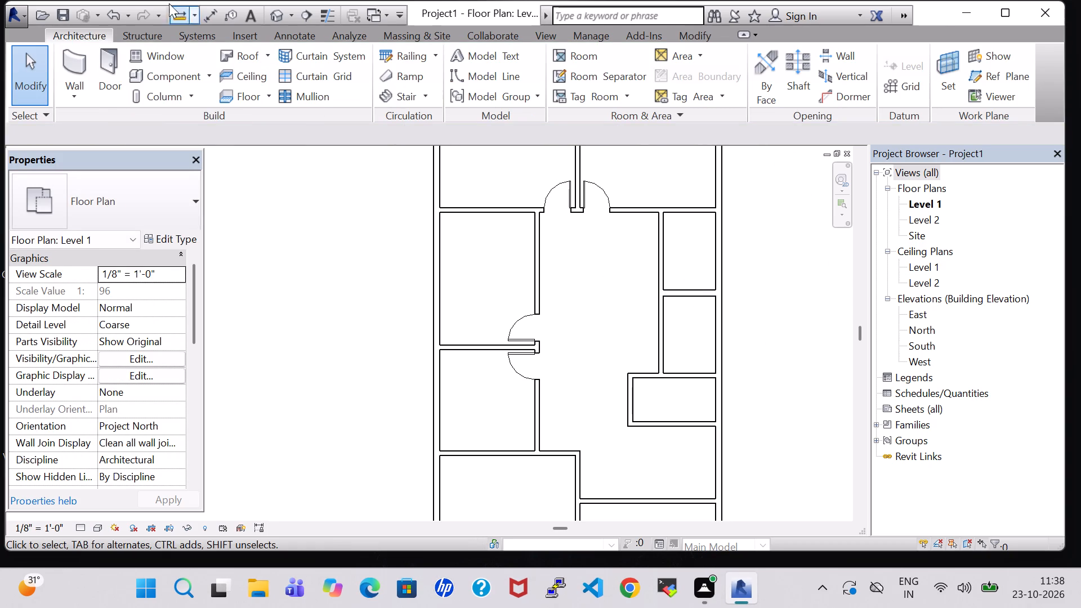
# Place a Single-Flush 34" x 80" door in the upper small east room's west wall, about 2'-0" from its north partition, swinging into the room.
pyautogui.click(112, 69)
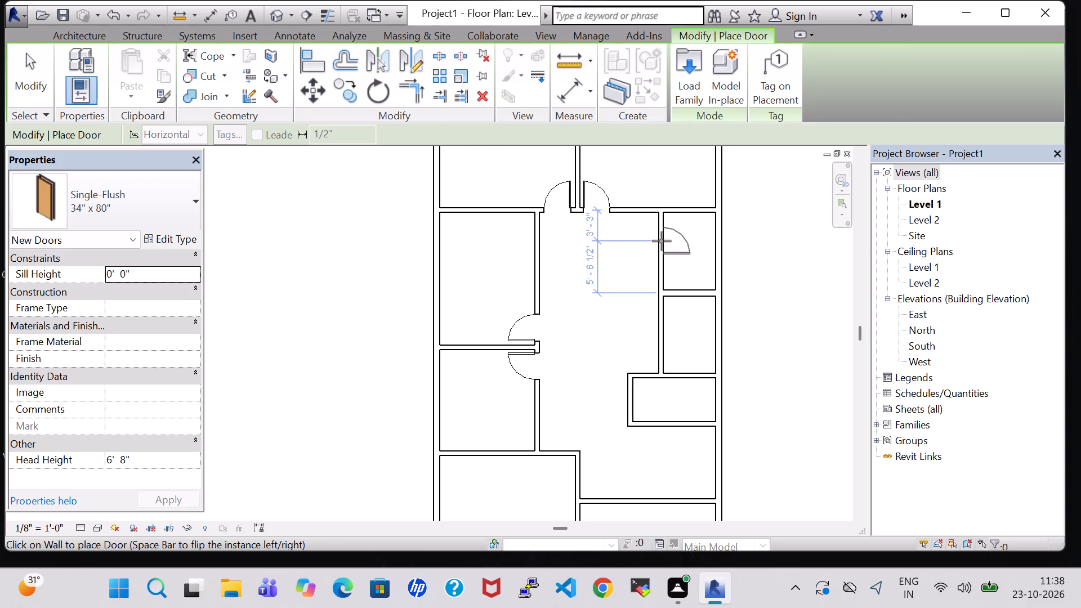
pyautogui.press('space')
pyautogui.scroll(5, 662, 241)
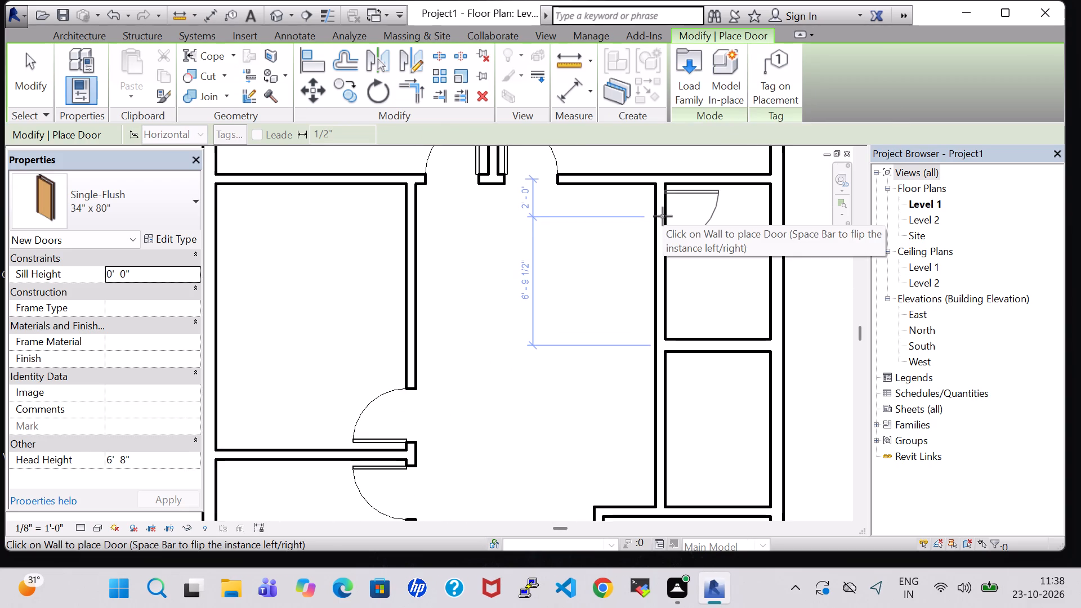
pyautogui.click(663, 216)
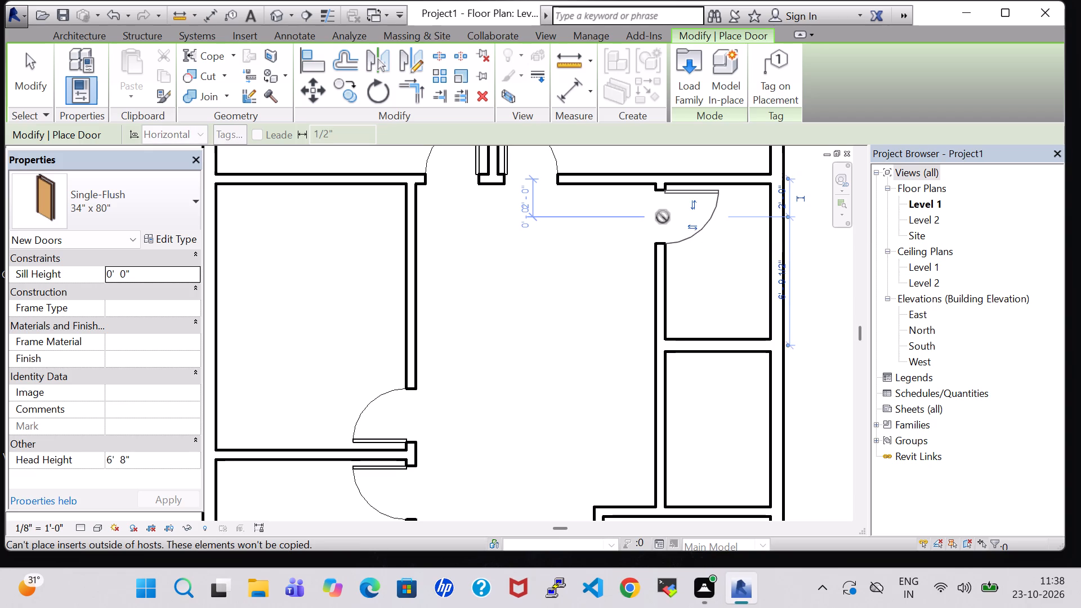
# Place a Single-Flush 34" x 80" door in the lower small east room's west wall, about 2'-1" from its north wall, swinging into the room.
pyautogui.click(662, 385)
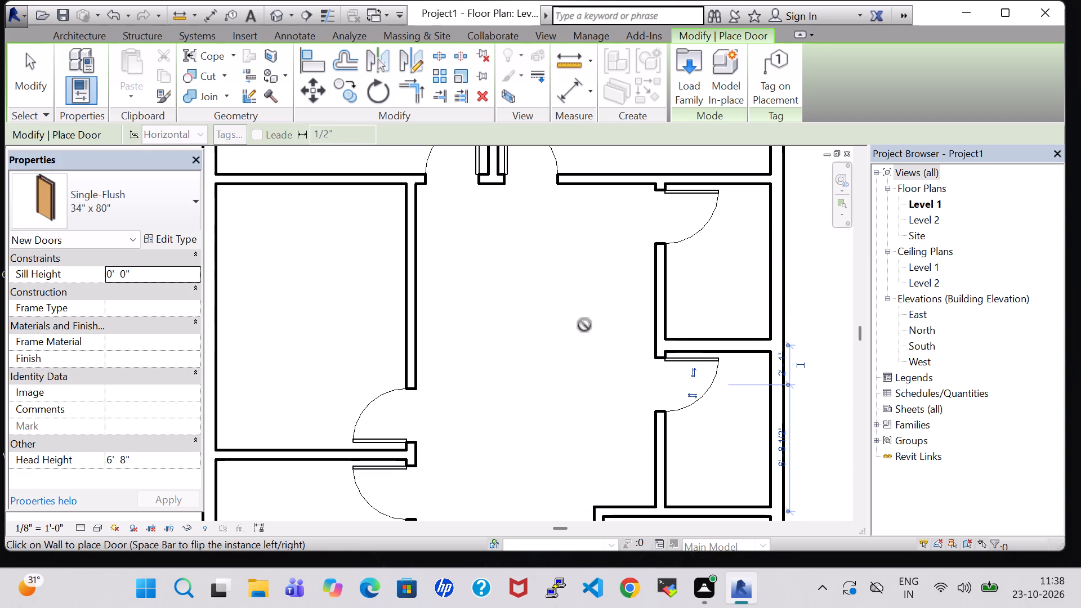
pyautogui.scroll(-1, 584, 325)
pyautogui.press('Escape')
pyautogui.press('Escape')
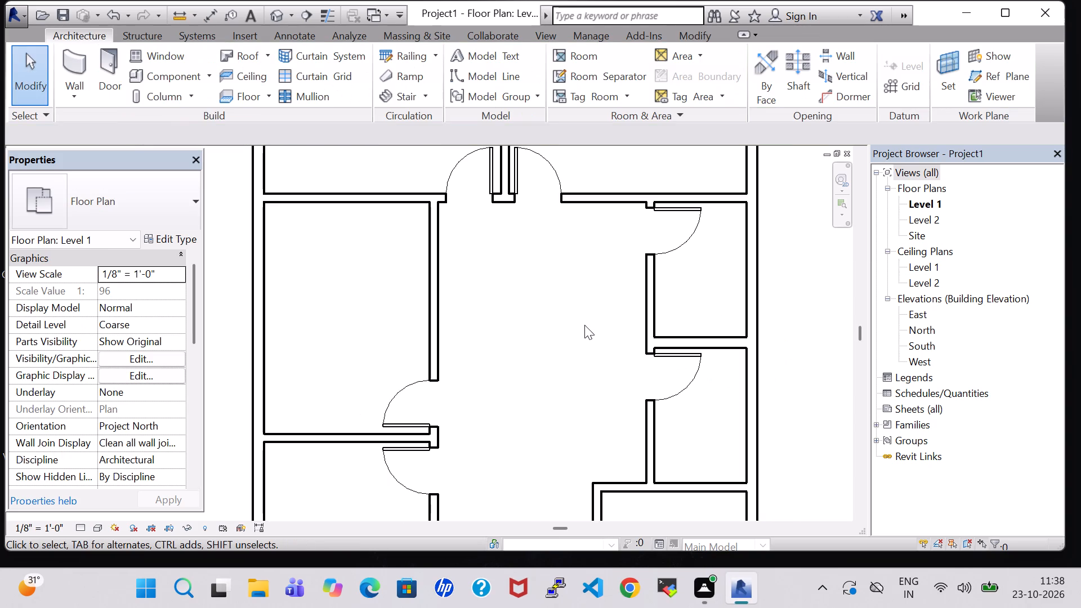
# Nudge the west partition of the two small east rooms slightly east.
pyautogui.scroll(-3, 584, 325)
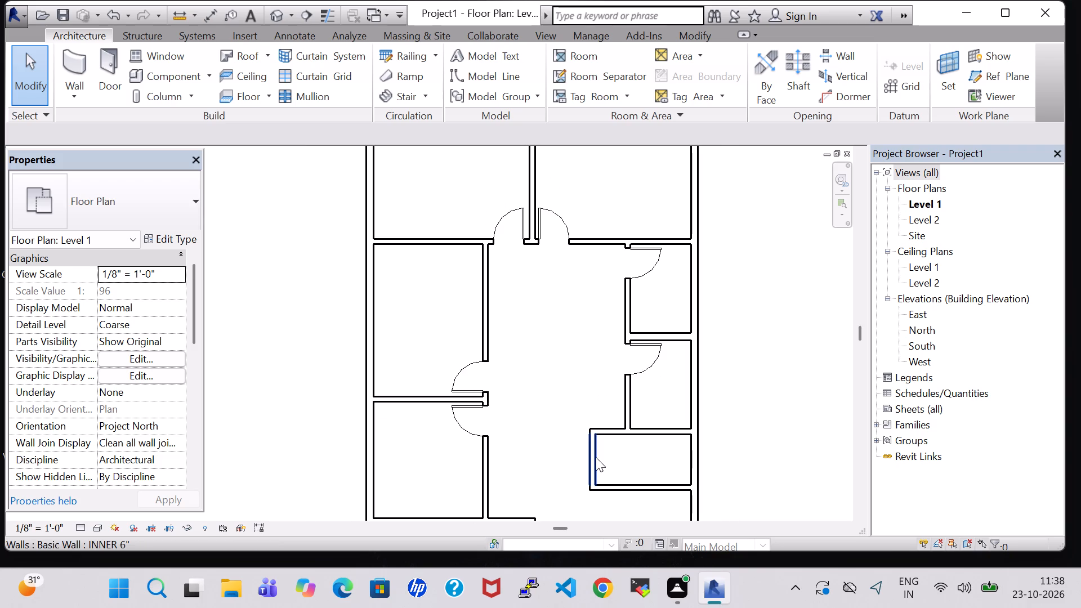
pyautogui.click(631, 415)
pyautogui.press('Right')
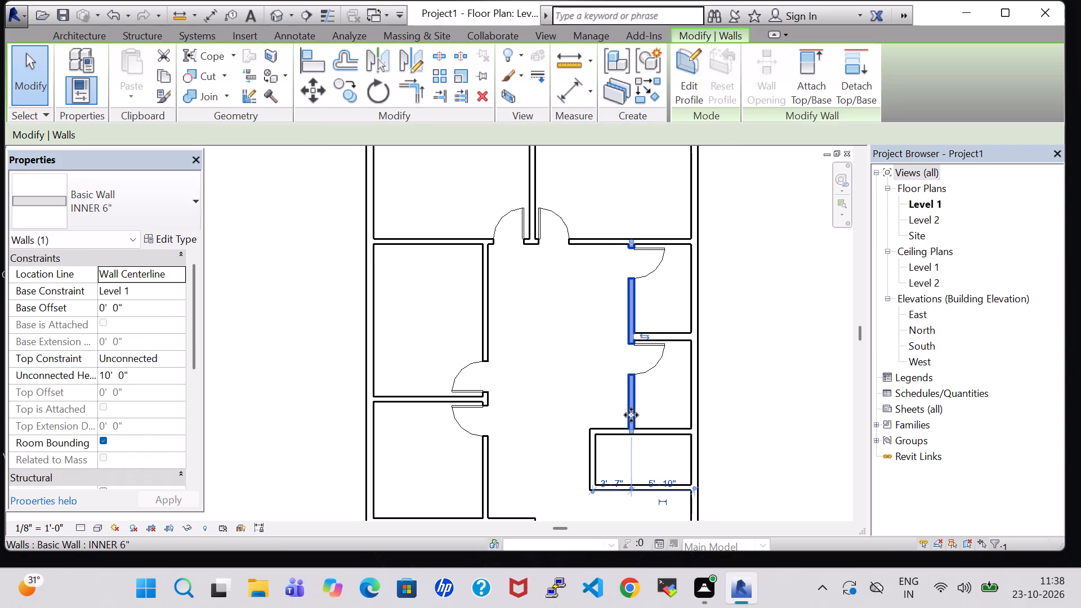
pyautogui.click(762, 394)
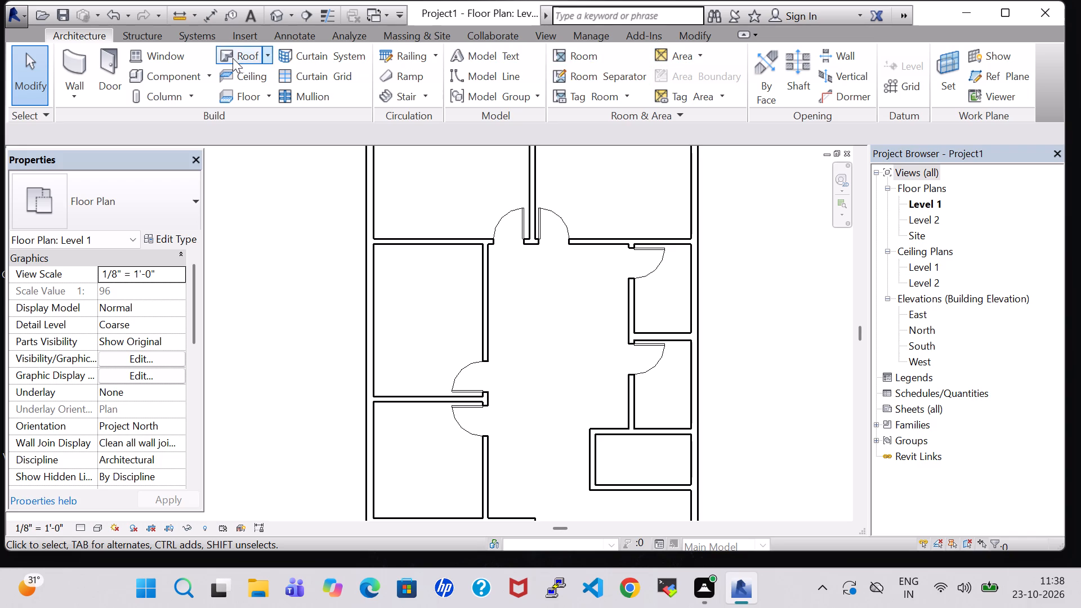
# Split the north wall of the room below the small east rooms near its west corner and the partition junction, and delete the segment between.
pyautogui.click(683, 41)
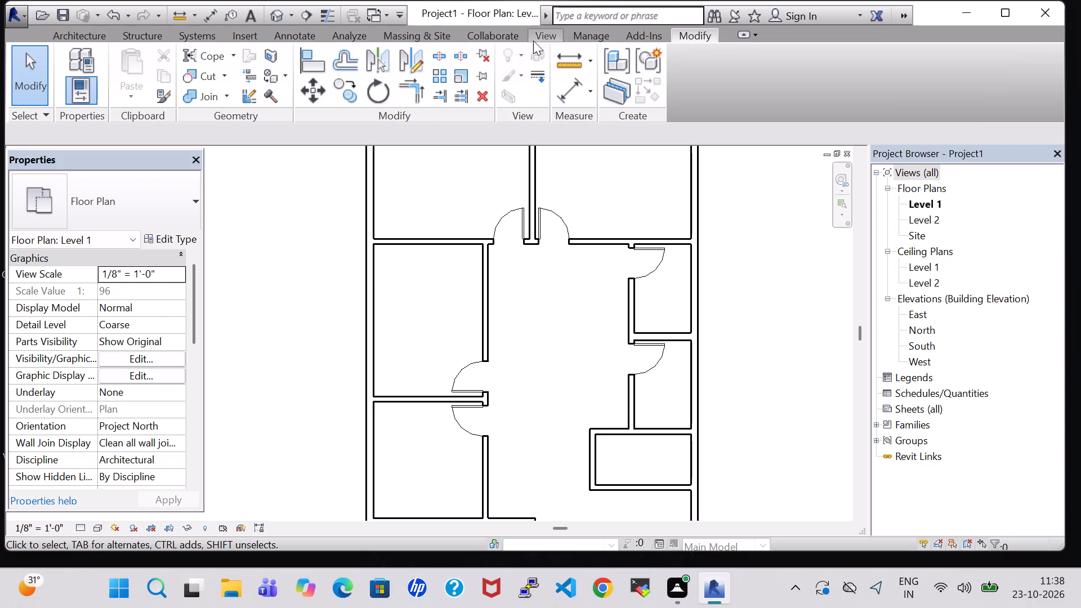
pyautogui.click(437, 50)
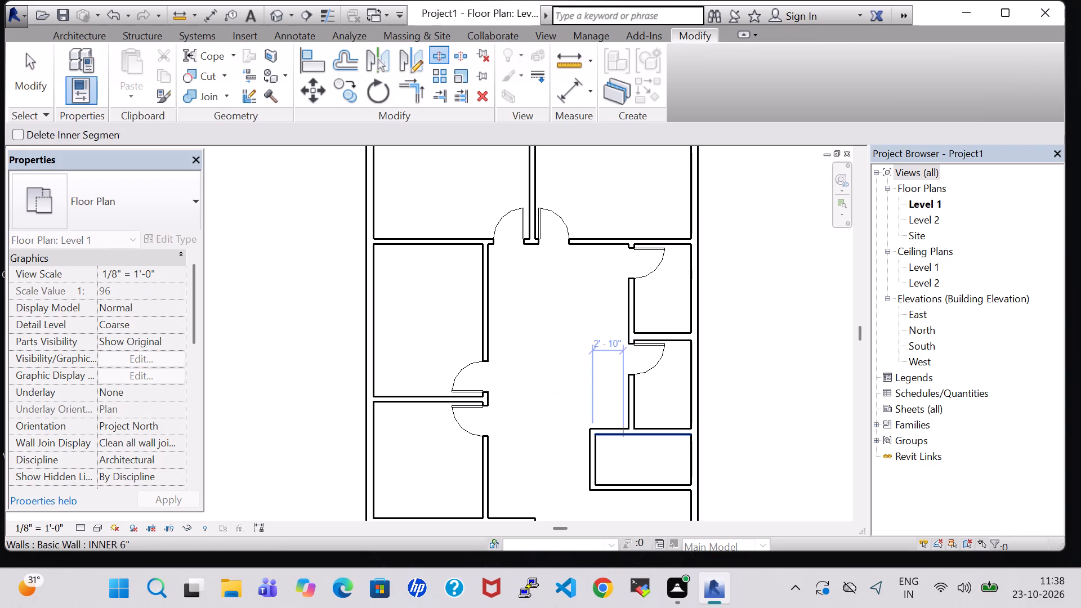
pyautogui.scroll(3, 592, 431)
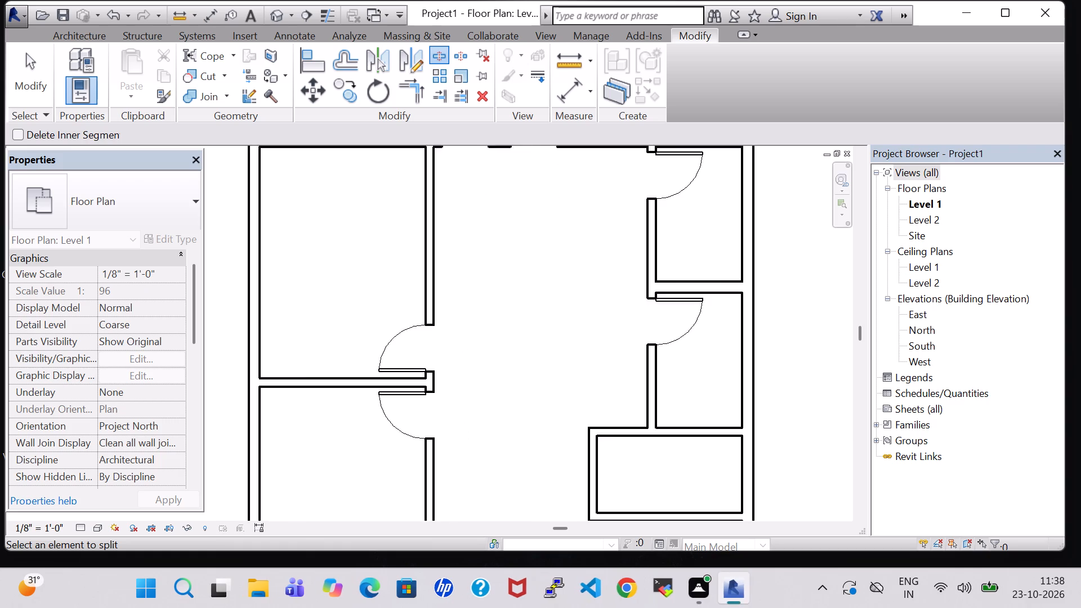
pyautogui.scroll(8, 592, 431)
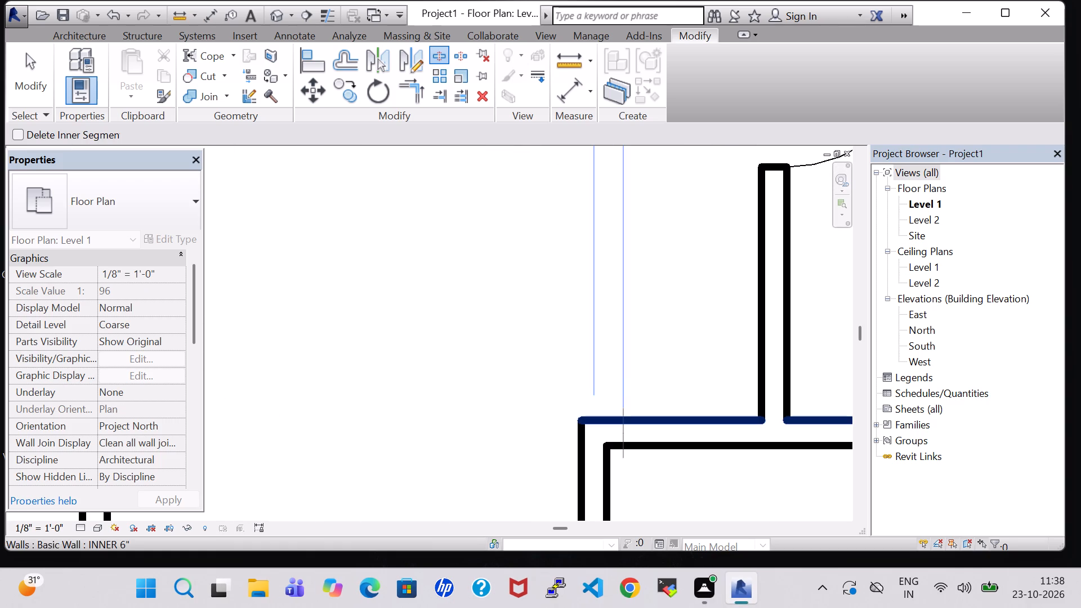
pyautogui.click(622, 420)
pyautogui.click(757, 419)
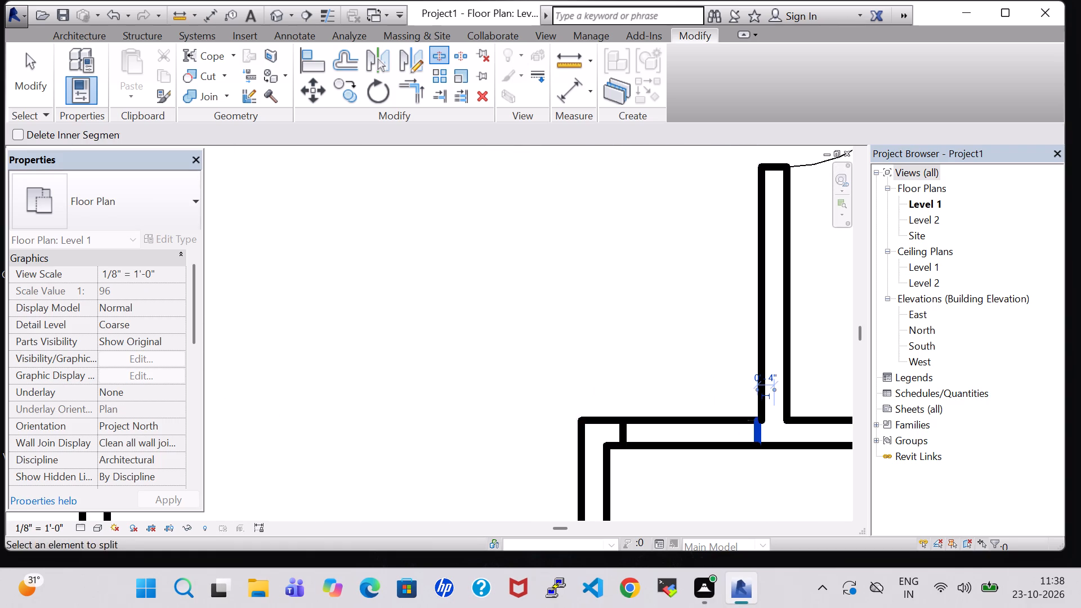
pyautogui.press('Escape')
pyautogui.press('Escape')
pyautogui.click(710, 425)
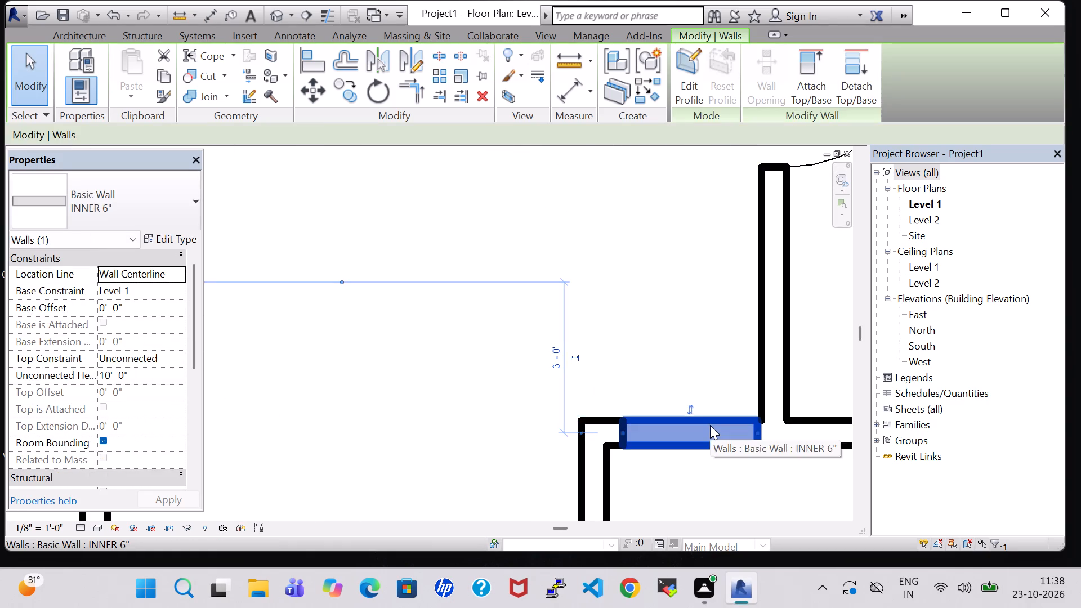
pyautogui.press('Delete')
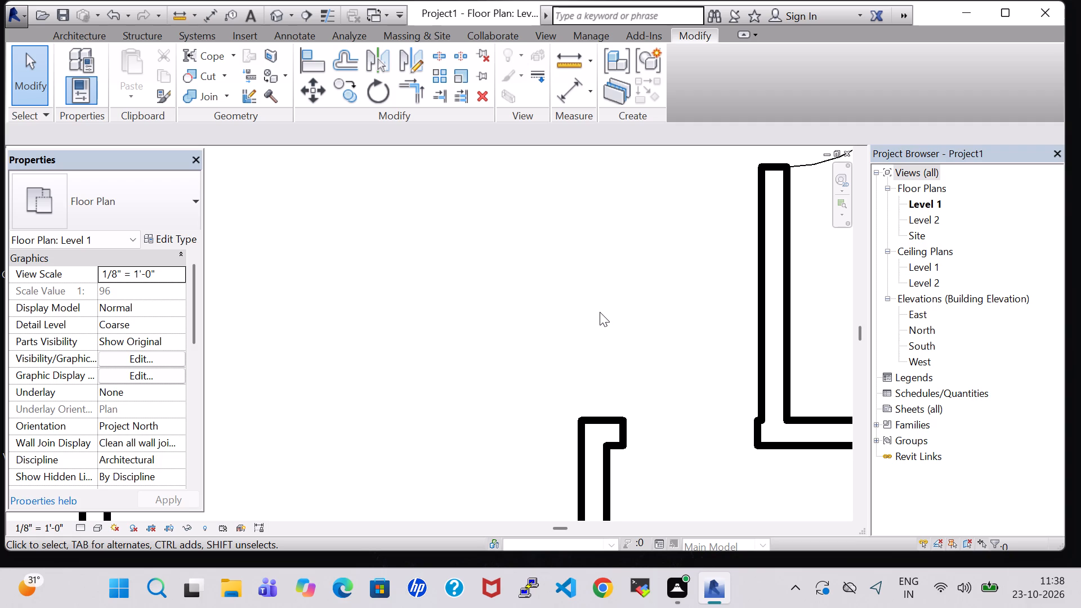
# Nudge the remaining wall segment east of the new opening slightly east, flush with the west face of the partition above.
pyautogui.scroll(-8, 600, 312)
pyautogui.moveTo(600, 312); pyautogui.dragTo(546, 312, button='middle')
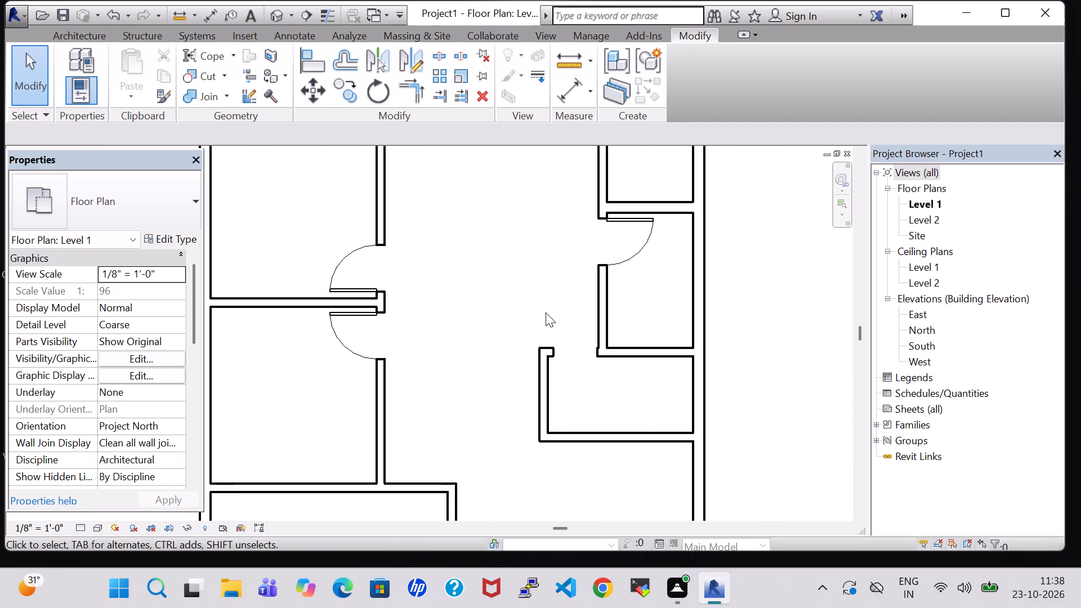
pyautogui.click(598, 354)
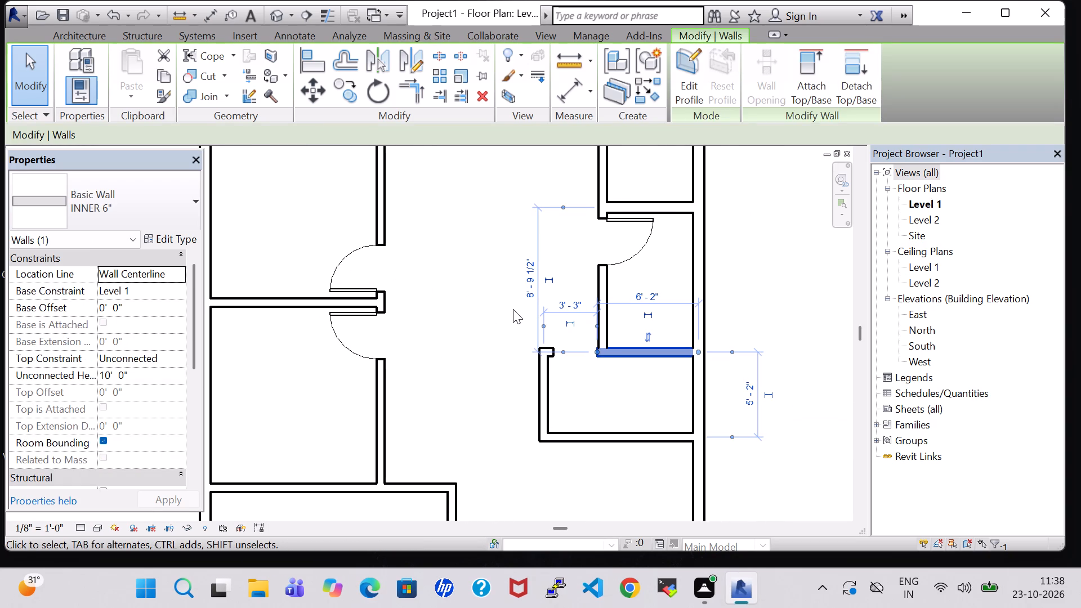
pyautogui.press('Right')
pyautogui.click(790, 361)
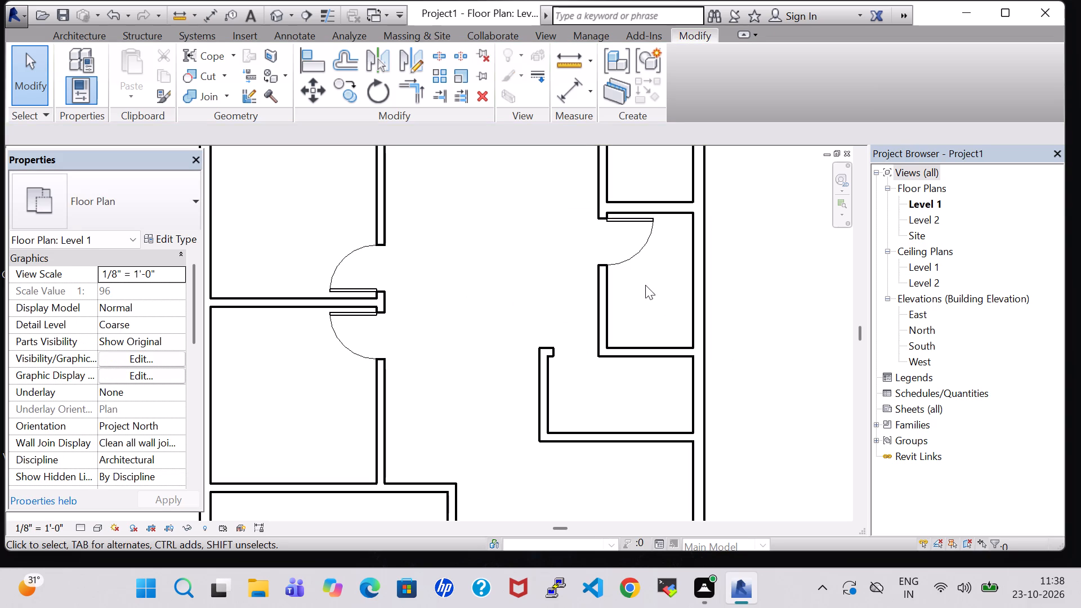
# Place a Single-Flush 34" x 80" door in the southwest room's north wall, about 1'-10" from its east partition, swinging into the room.
pyautogui.scroll(-2, 558, 240)
pyautogui.moveTo(558, 240); pyautogui.dragTo(562, 314, button='middle')
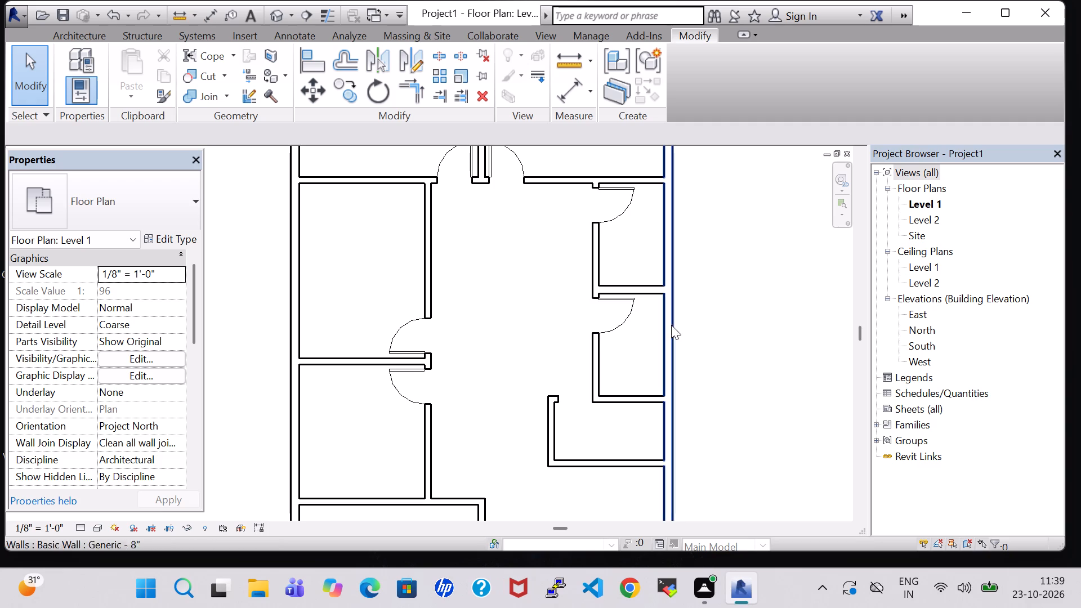
pyautogui.middleClick(726, 313)
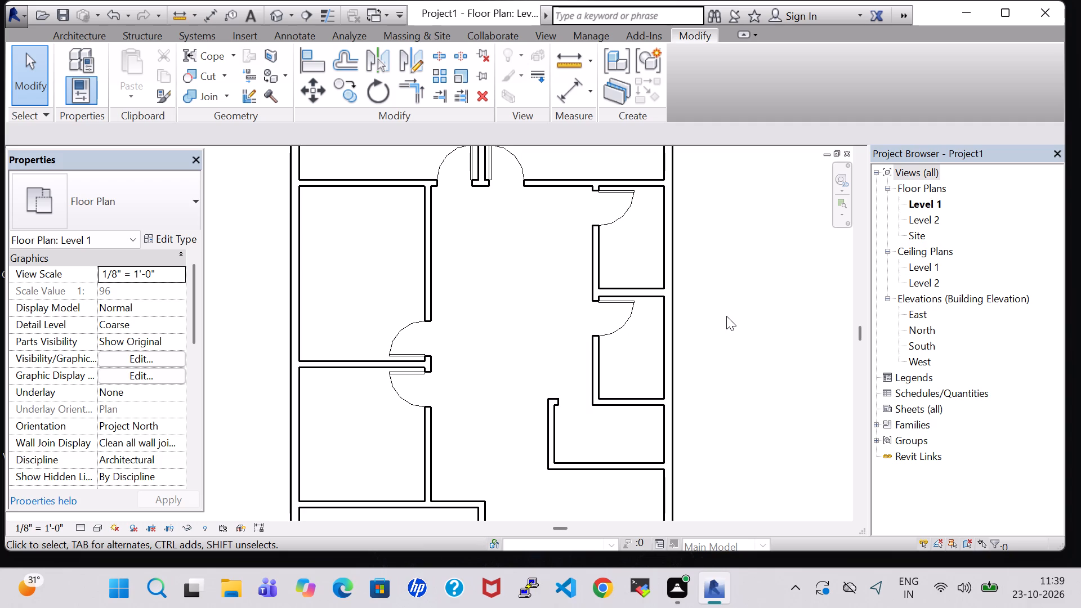
pyautogui.scroll(-1, 726, 316)
pyautogui.moveTo(726, 316); pyautogui.dragTo(732, 244, button='middle')
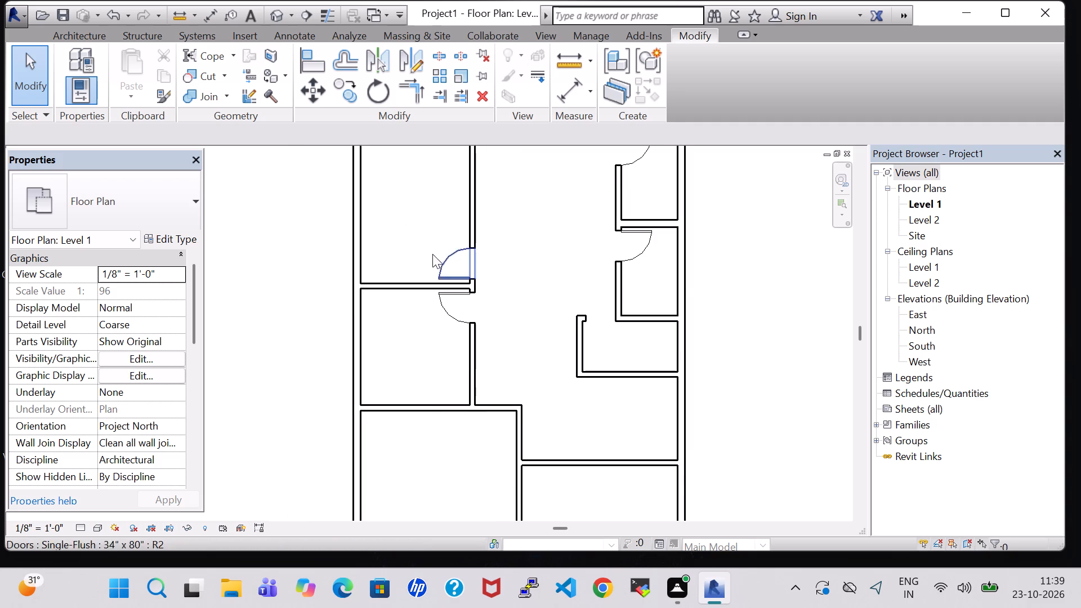
pyautogui.scroll(-2, 518, 329)
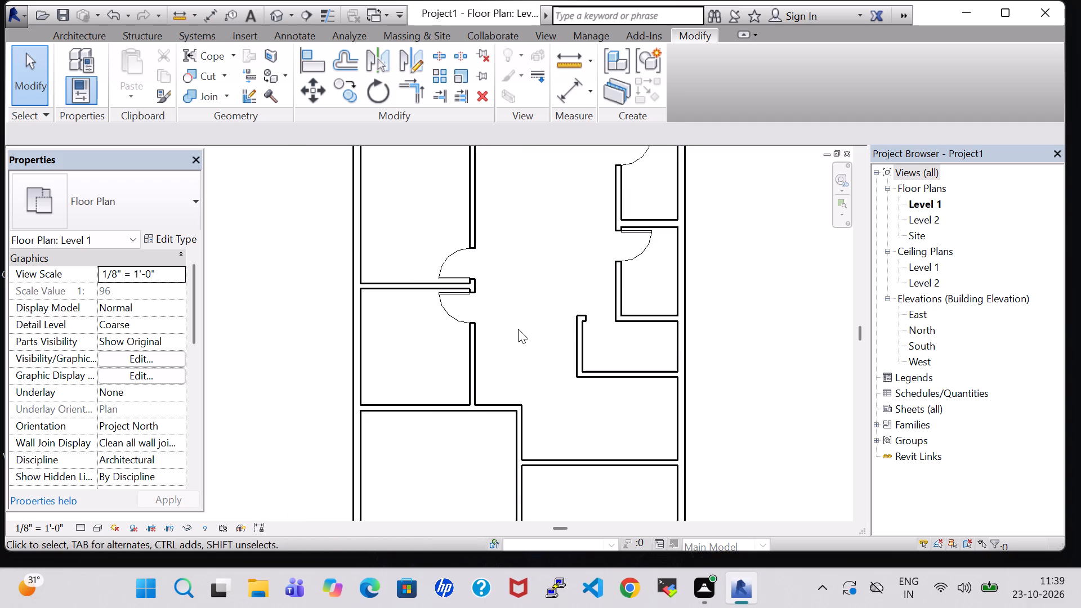
pyautogui.scroll(-1, 518, 329)
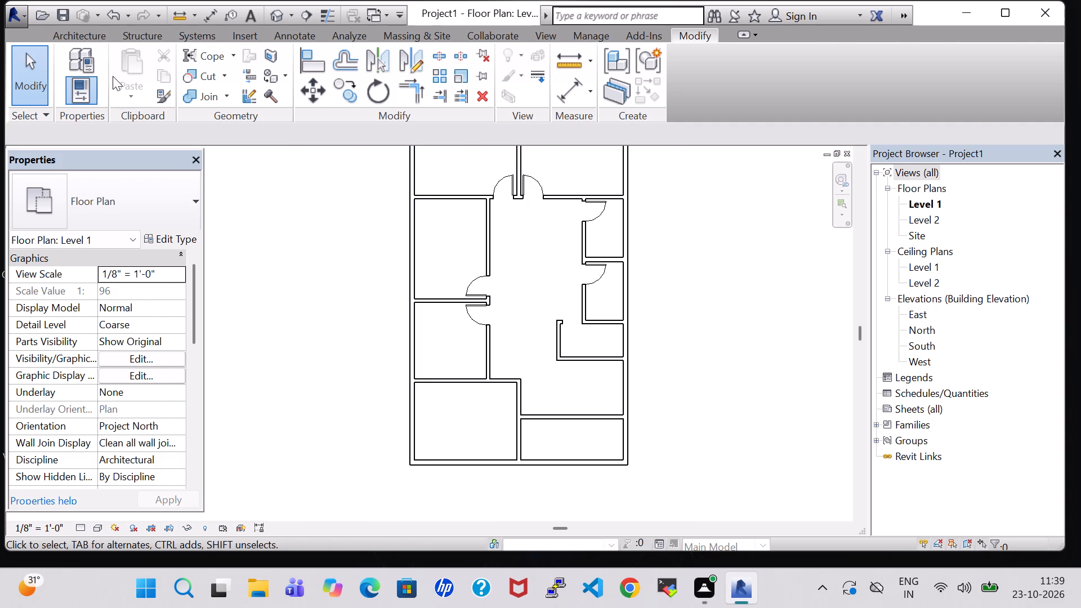
pyautogui.click(74, 29)
pyautogui.click(109, 66)
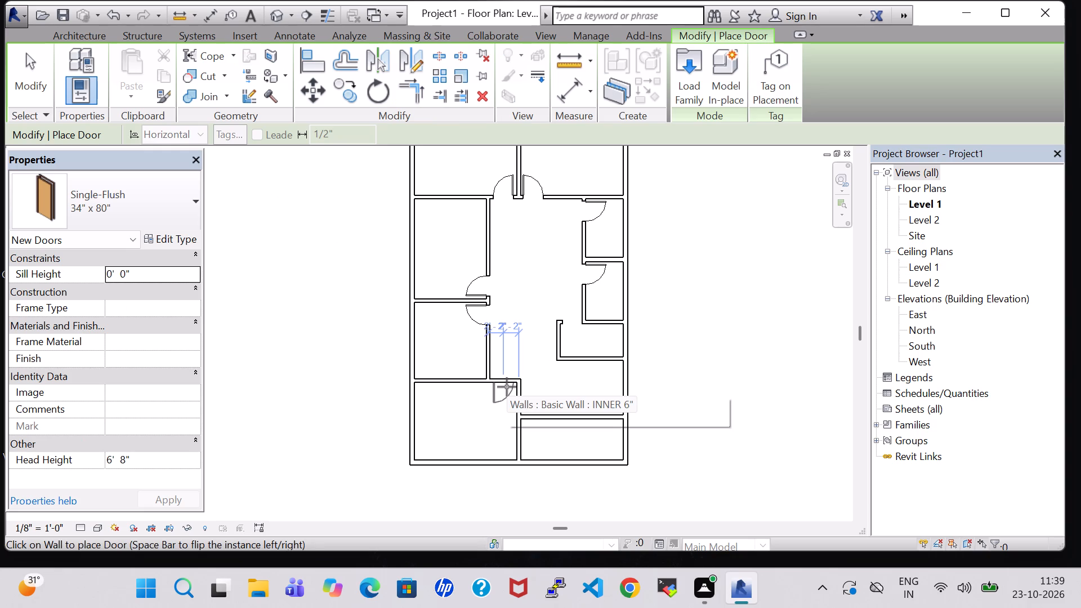
pyautogui.press('space')
pyautogui.scroll(7, 507, 387)
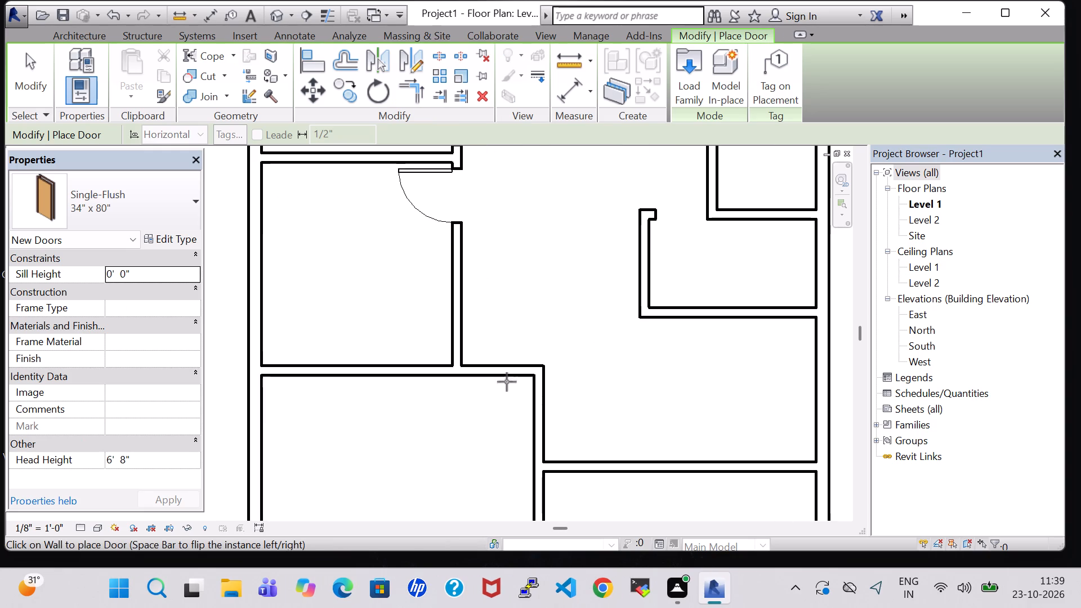
pyautogui.scroll(2, 499, 376)
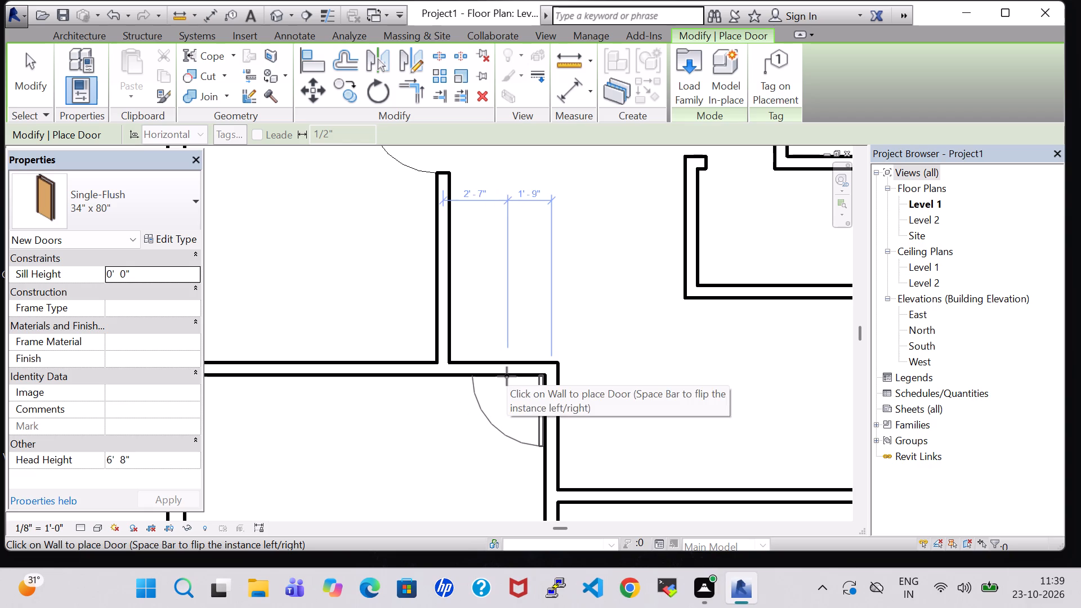
pyautogui.click(506, 376)
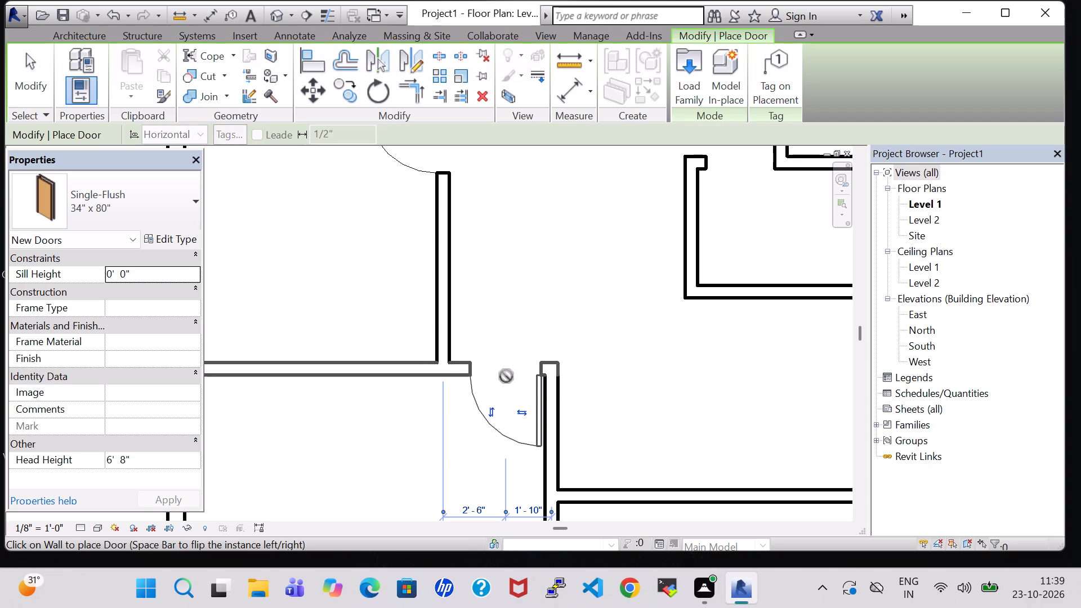
pyautogui.press('Escape')
pyautogui.press('Escape')
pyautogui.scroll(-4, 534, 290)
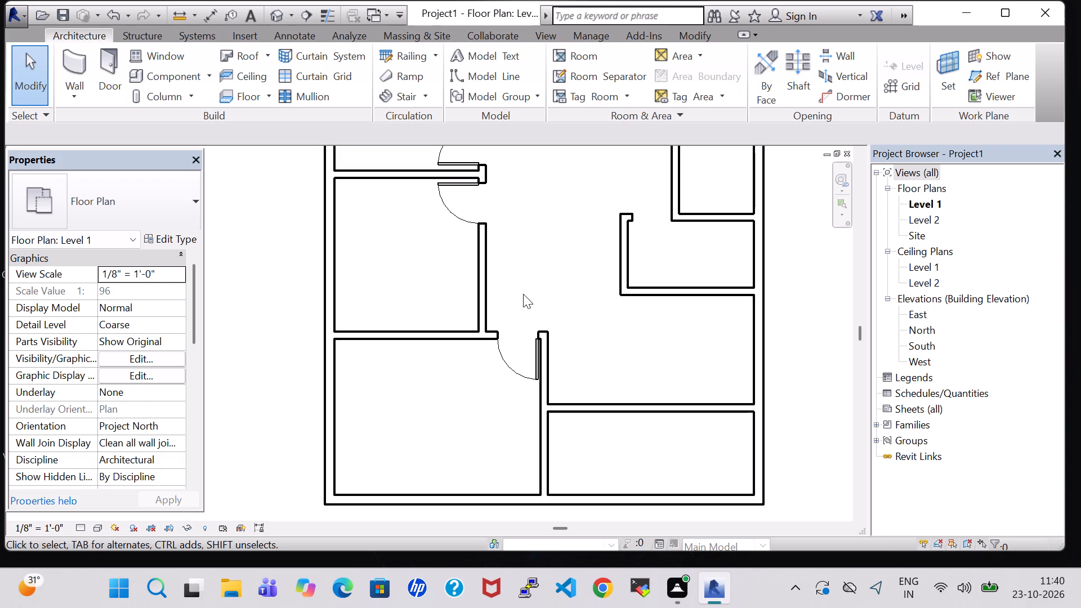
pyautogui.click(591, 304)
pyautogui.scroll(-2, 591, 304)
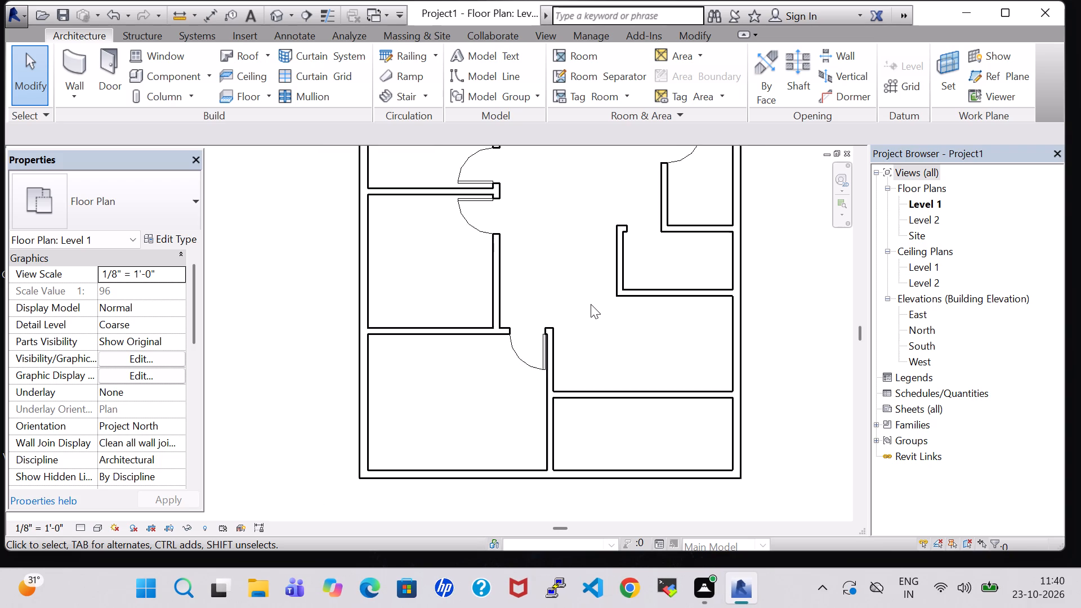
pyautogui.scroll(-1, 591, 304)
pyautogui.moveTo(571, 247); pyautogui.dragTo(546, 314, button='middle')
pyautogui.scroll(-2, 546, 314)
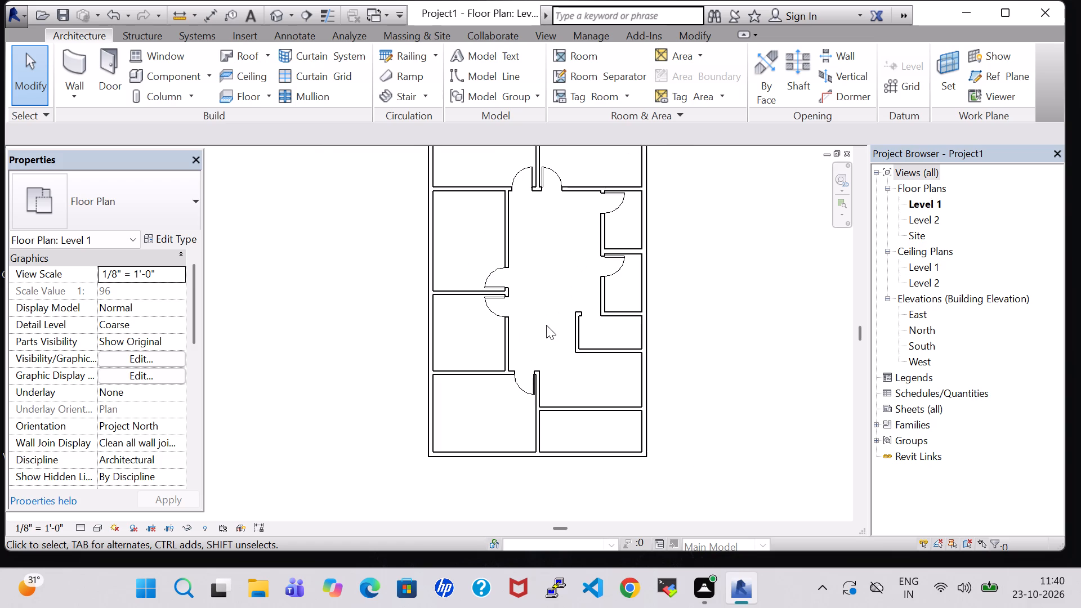
# Load the residential door family Door-Exterior-Double-Full Glass-Wood_Clad with its 60" x 80" type for door placement.
pyautogui.scroll(4, 588, 368)
pyautogui.middleClick(553, 386)
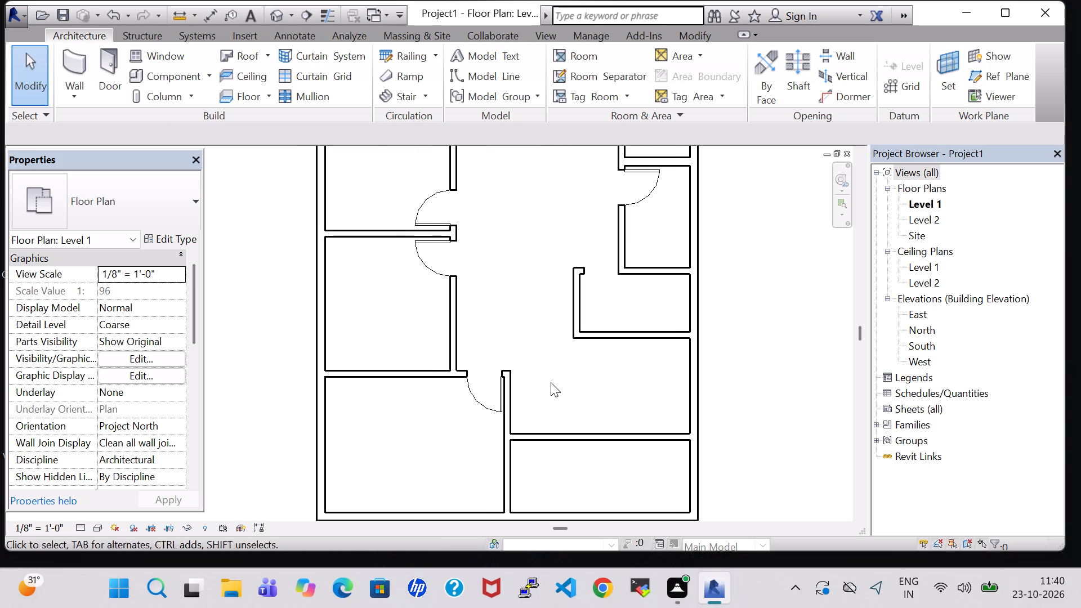
pyautogui.click(141, 52)
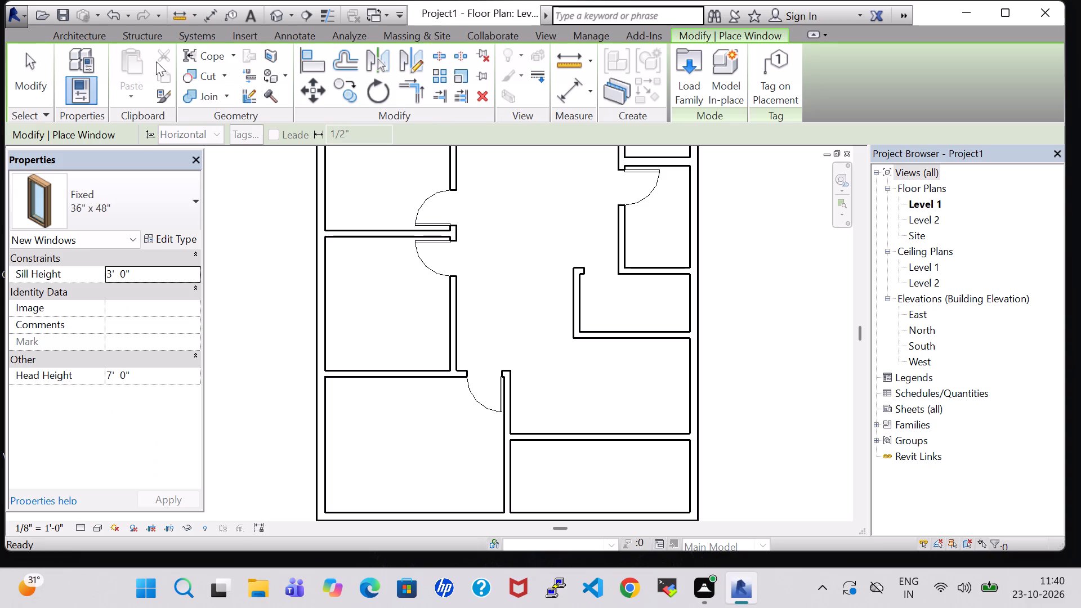
pyautogui.click(62, 30)
pyautogui.click(115, 64)
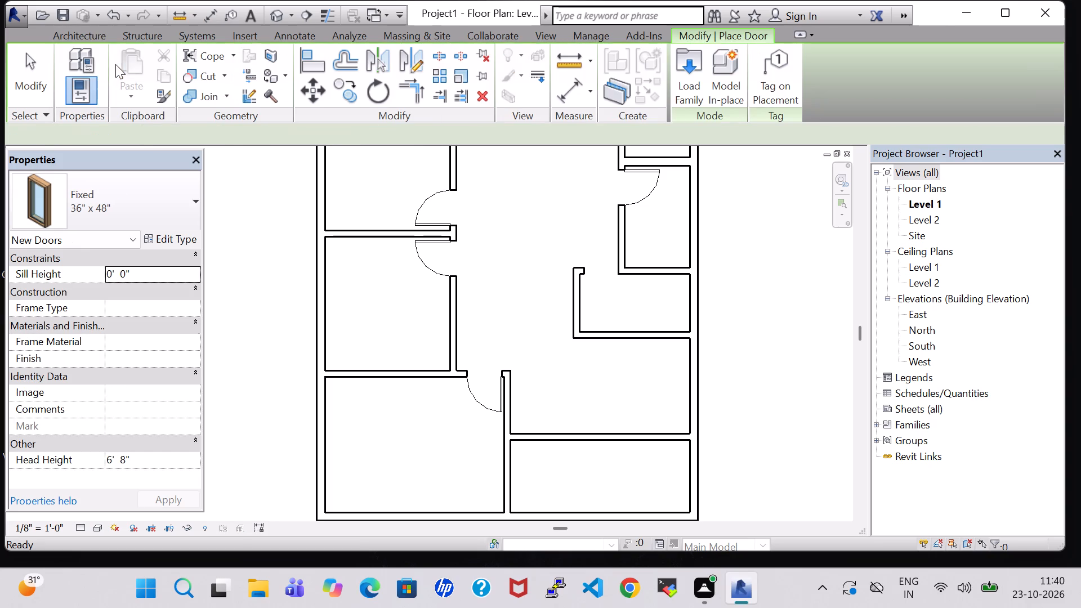
pyautogui.click(696, 79)
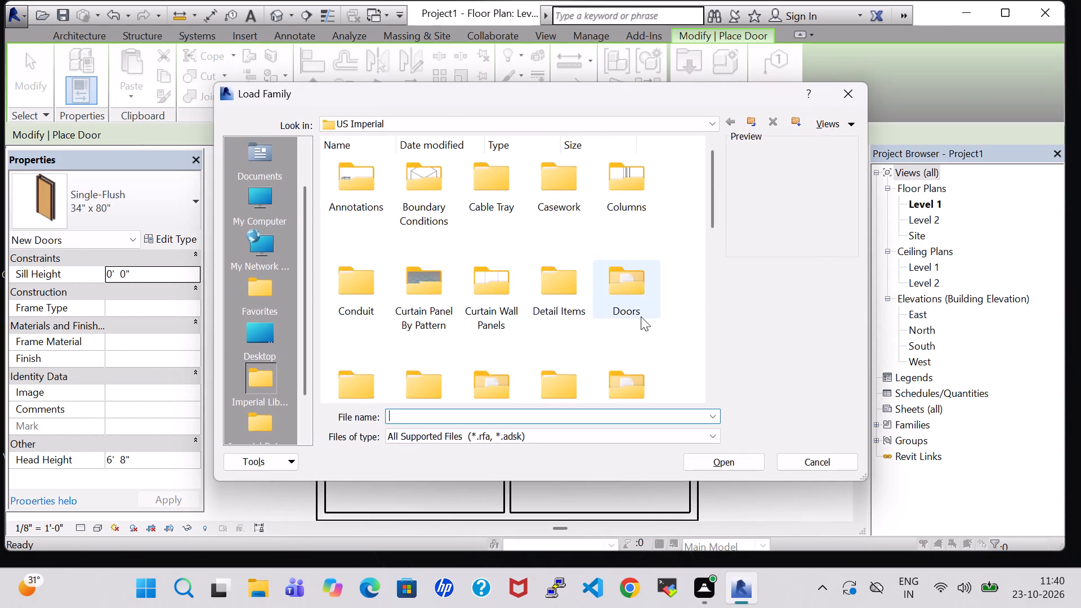
pyautogui.scroll(-1, 635, 322)
pyautogui.scroll(-2, 584, 316)
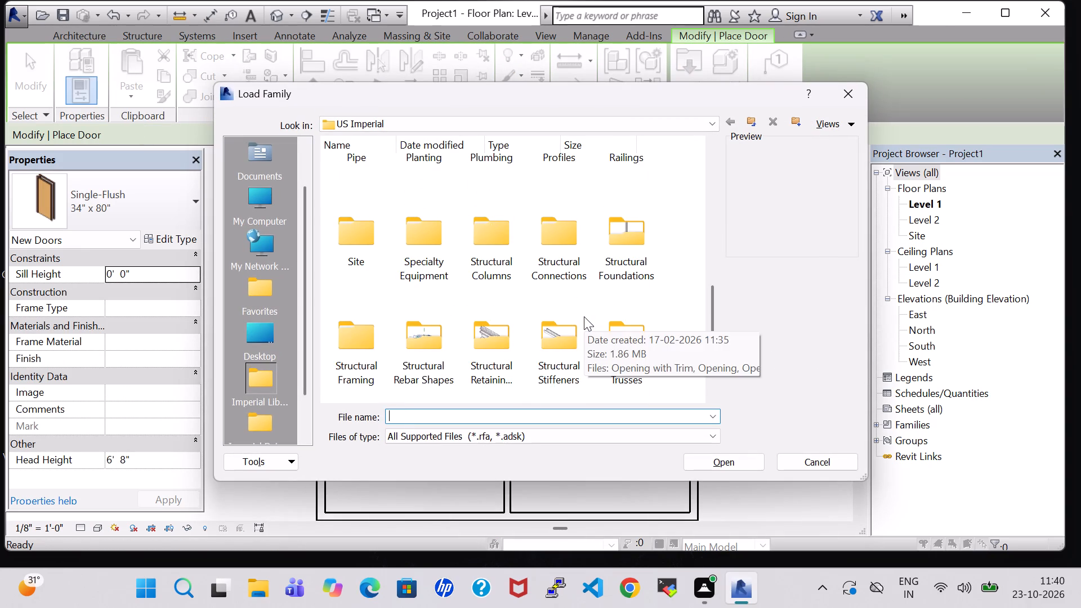
pyautogui.scroll(-2, 584, 316)
pyautogui.scroll(5, 584, 316)
pyautogui.doubleClick(642, 305)
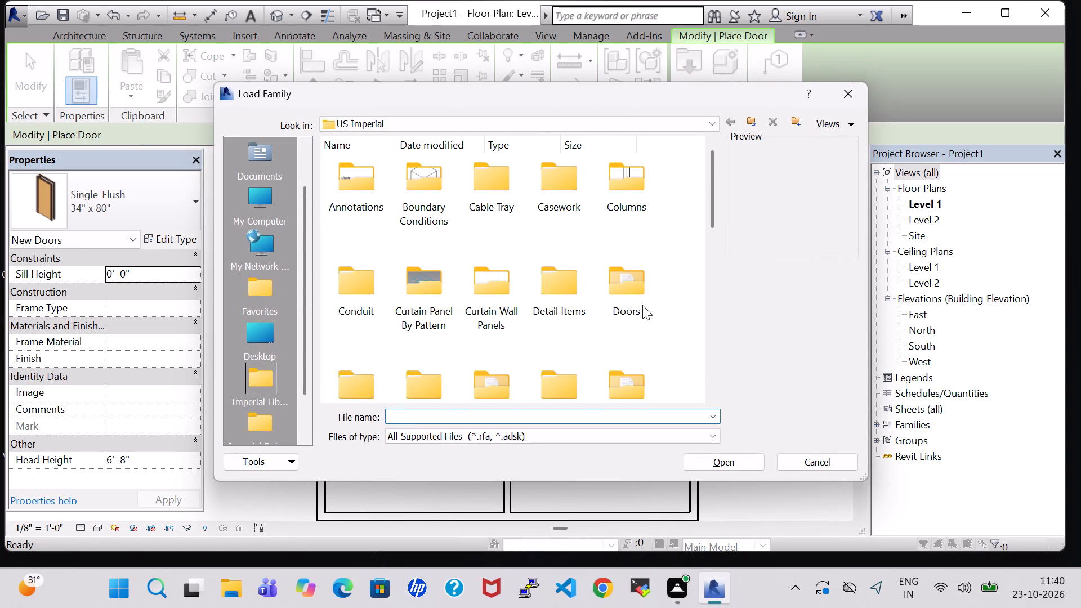
pyautogui.doubleClick(638, 294)
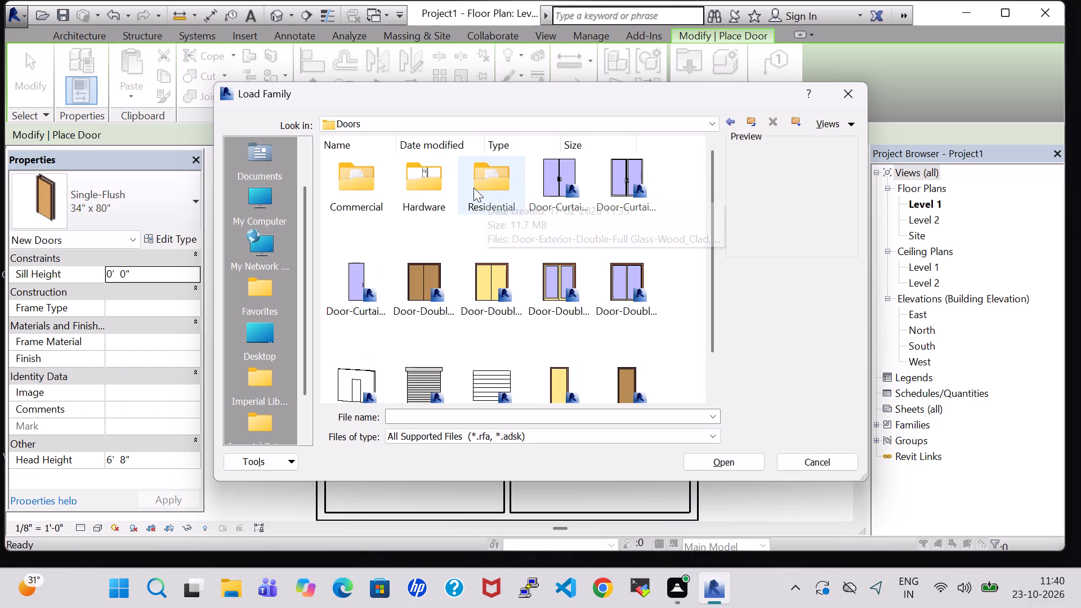
pyautogui.doubleClick(473, 187)
pyautogui.click(355, 176)
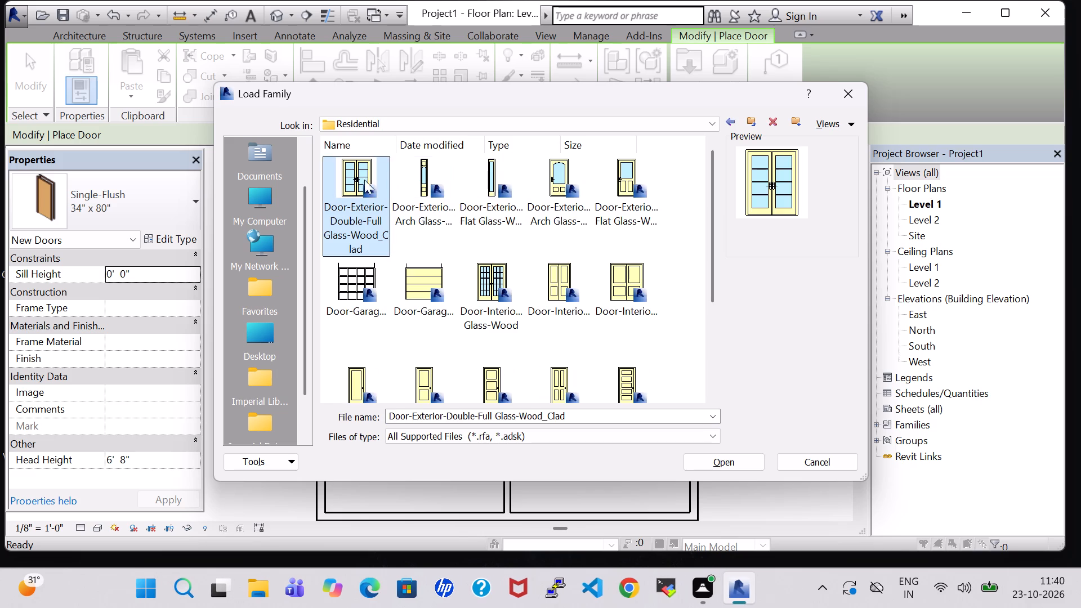
pyautogui.click(726, 460)
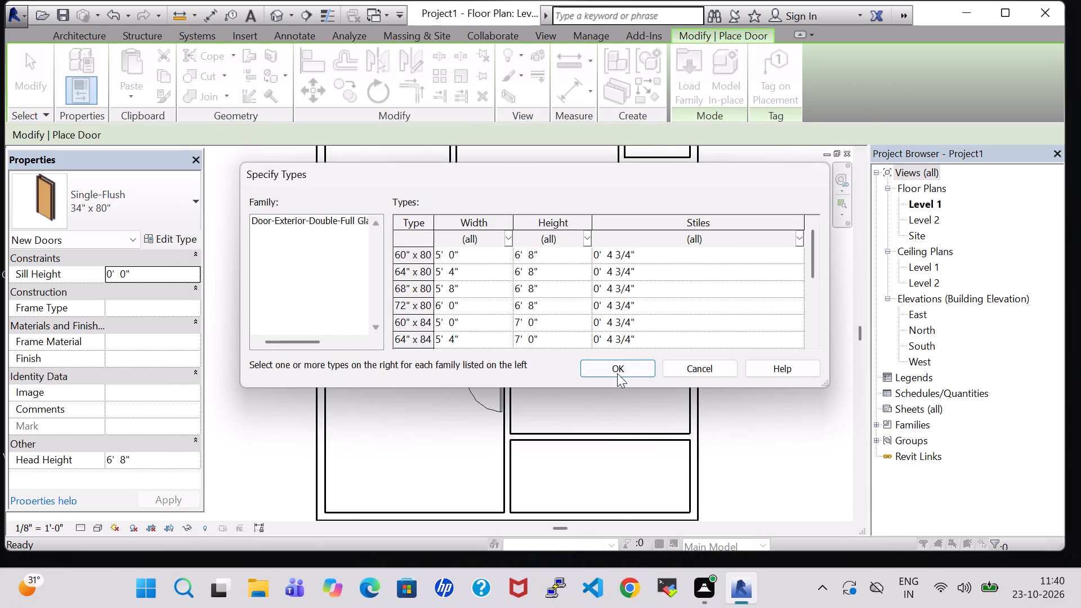
pyautogui.click(616, 372)
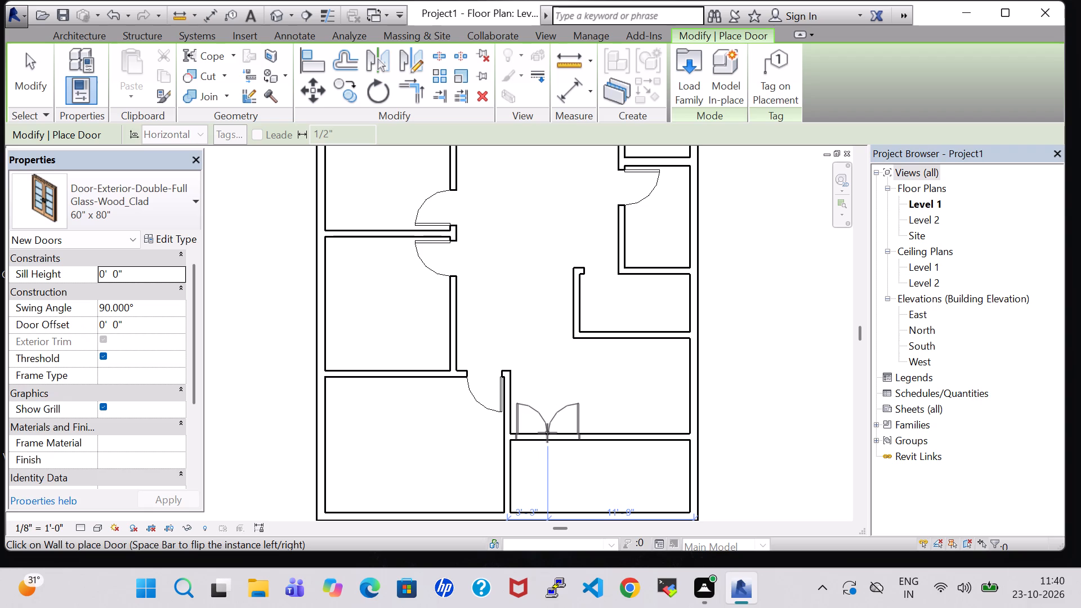
# Place the 60" x 80" double glass door in the southeast room's north wall, centred about 3'-3" from its west partition, swinging north.
pyautogui.click(547, 433)
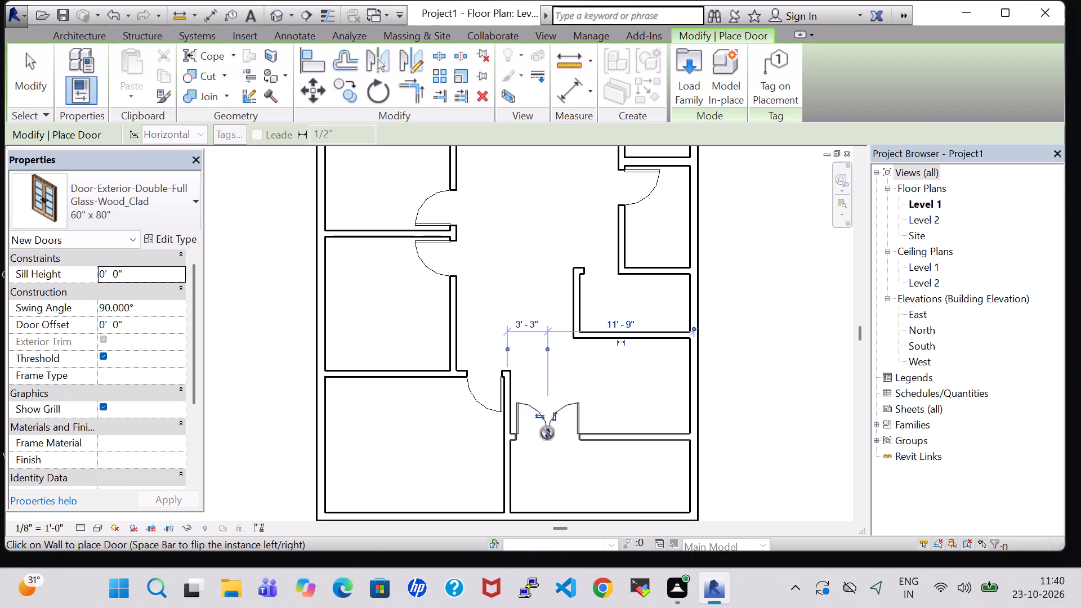
pyautogui.press('Escape')
pyautogui.press('Escape')
pyautogui.click(758, 391)
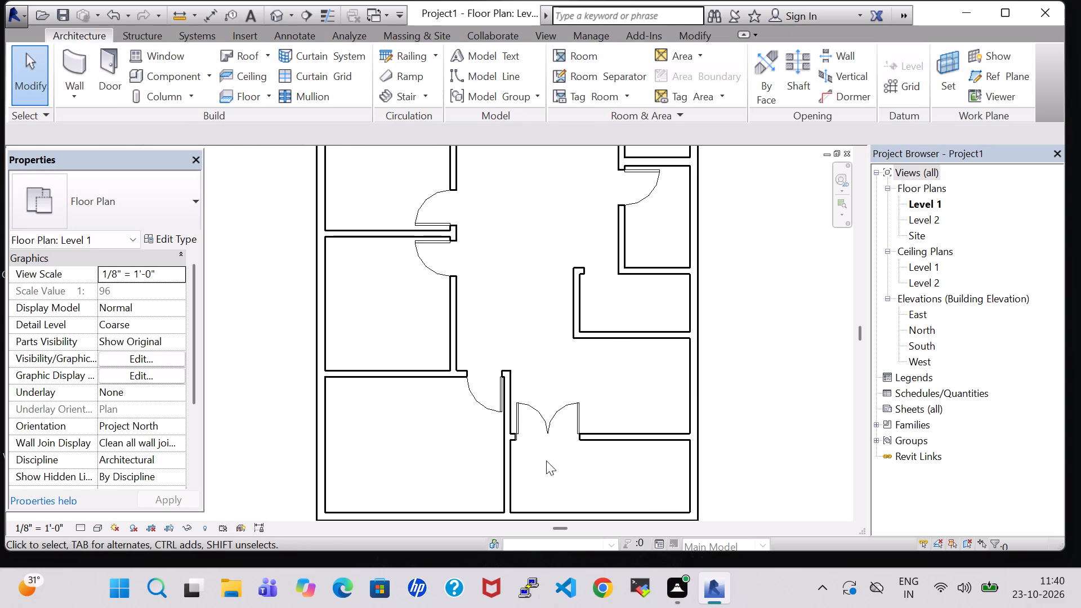
# Split with a gap the east exterior wall at the southeast room's north wall and the south exterior wall at its west partition.
pyautogui.scroll(-1, 546, 477)
pyautogui.moveTo(546, 477); pyautogui.dragTo(534, 381, button='middle')
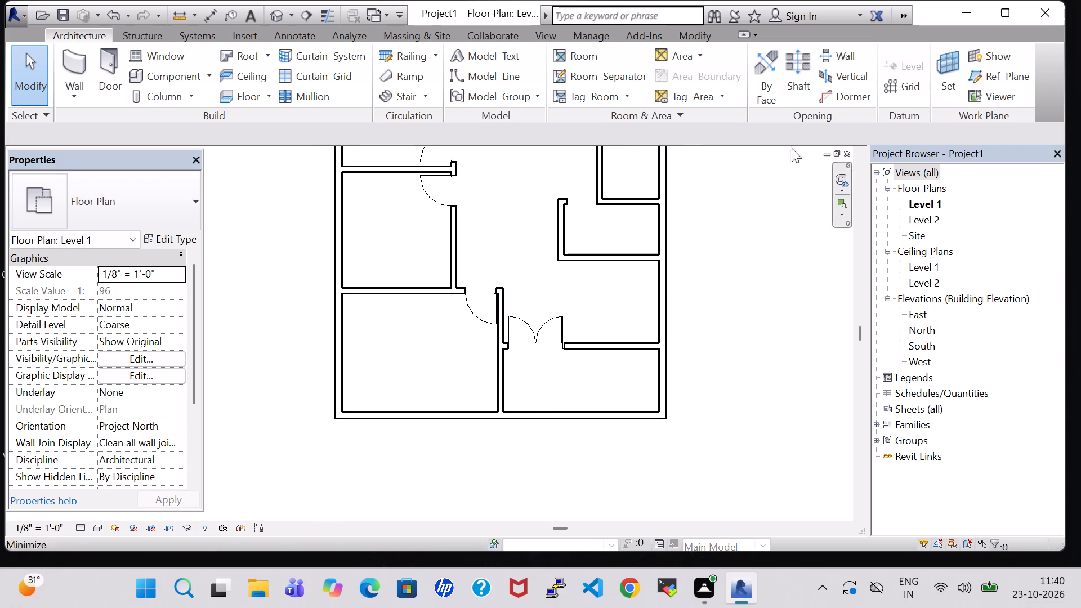
pyautogui.click(694, 38)
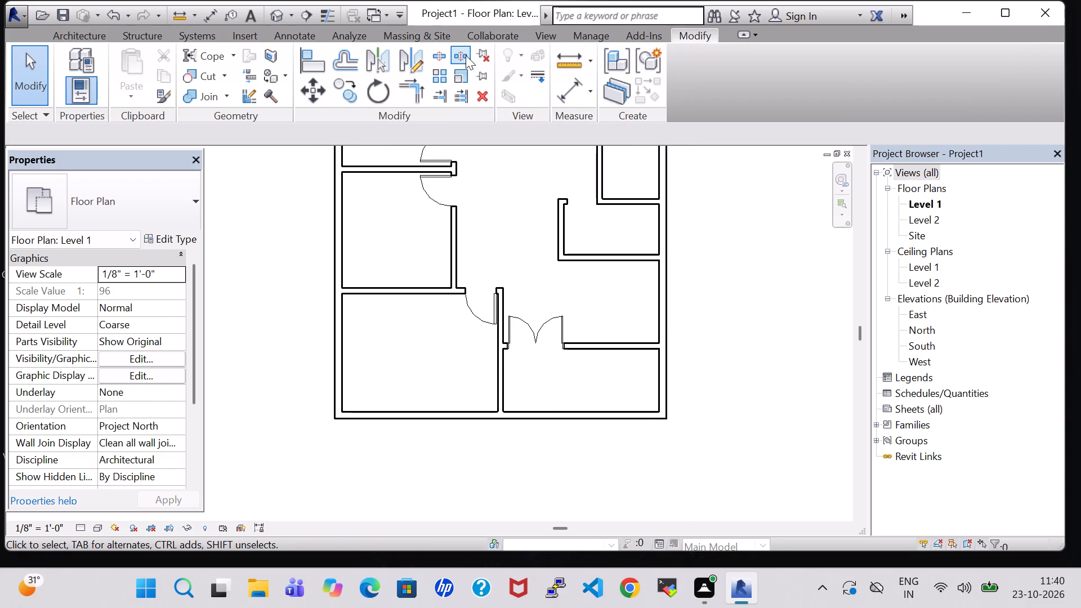
pyautogui.click(464, 55)
pyautogui.click(667, 346)
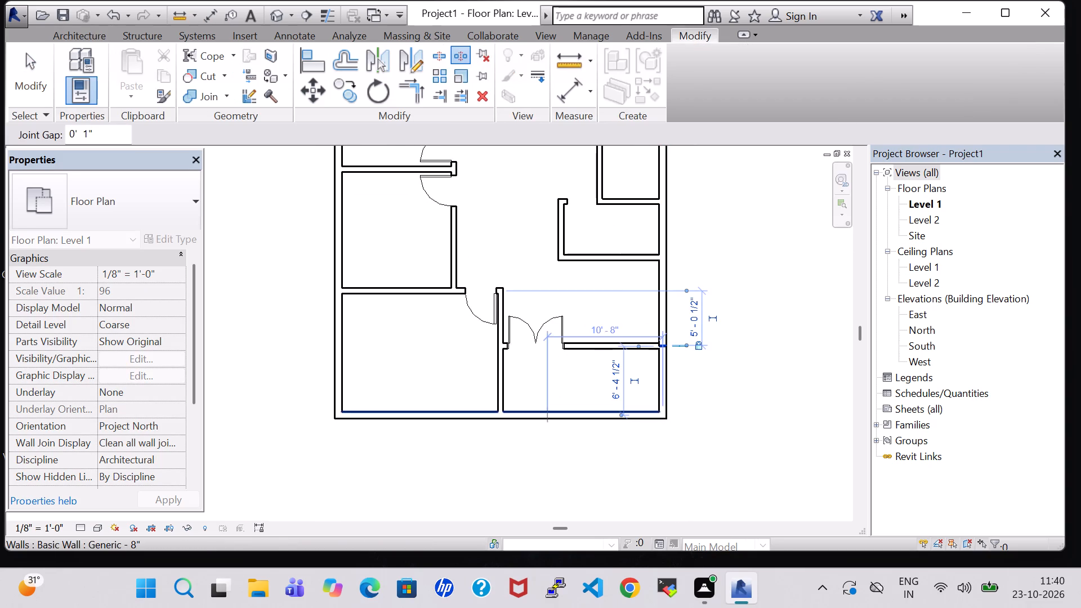
pyautogui.click(499, 412)
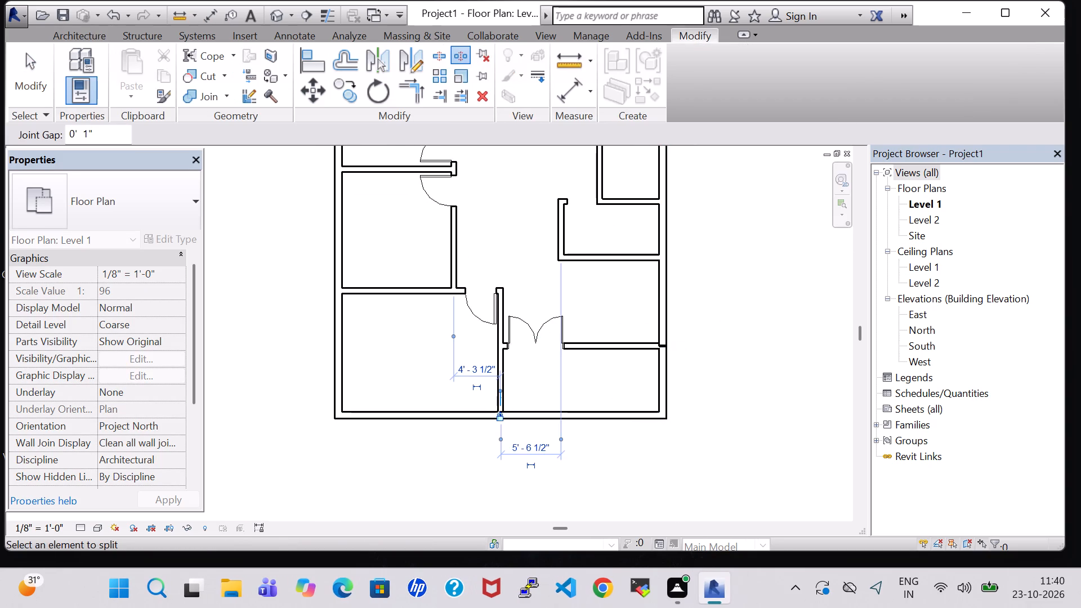
pyautogui.press('Escape')
pyautogui.press('Escape')
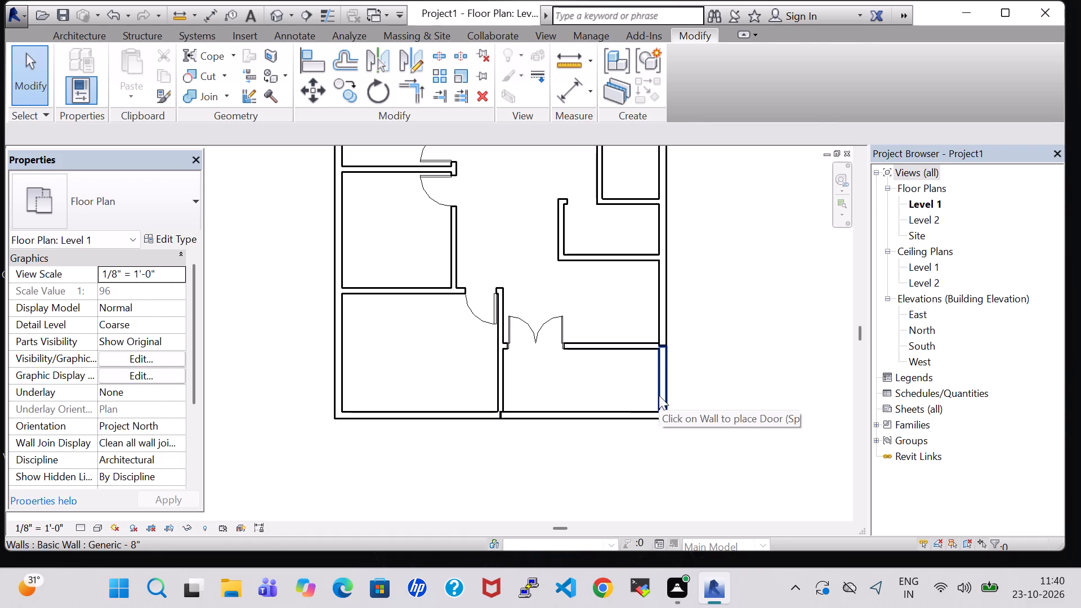
# Set the unconnected height of the southeast room's east exterior wall segment to 5'.
pyautogui.click(659, 395)
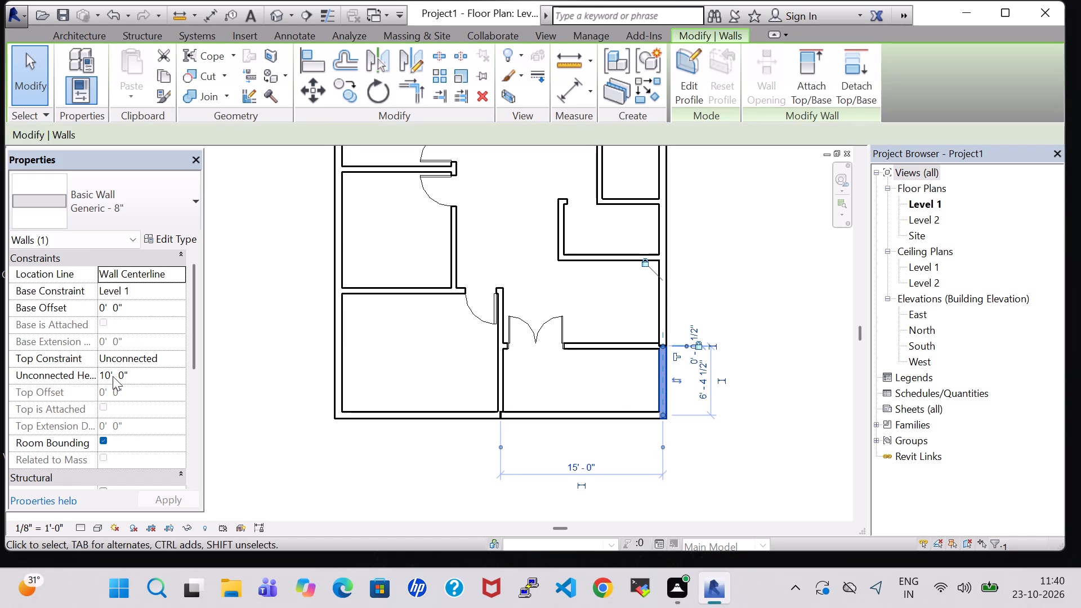
pyautogui.click(111, 377)
pyautogui.press('BackSpace')
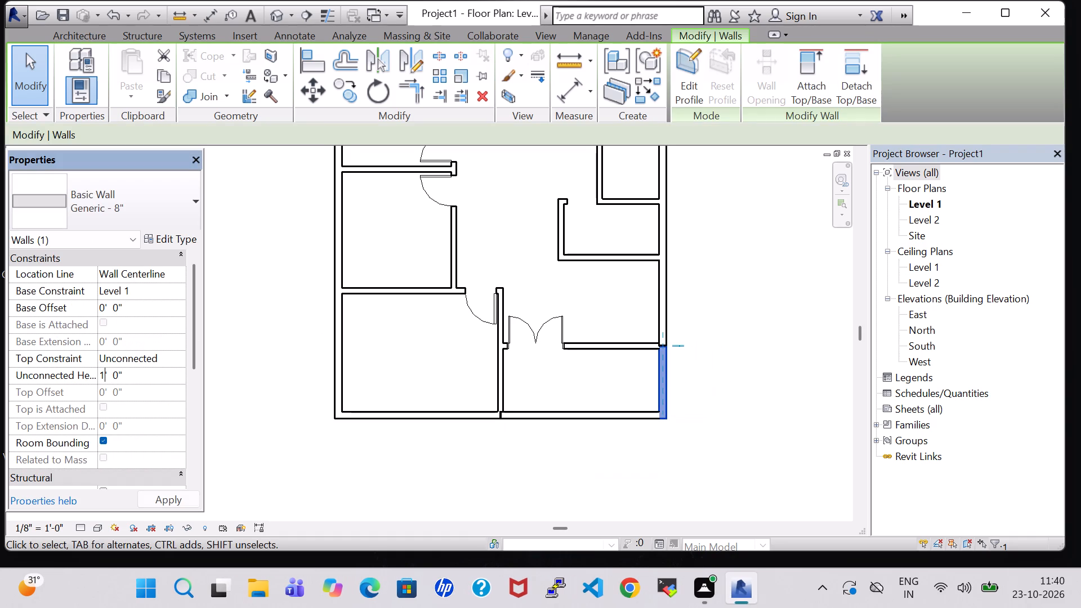
pyautogui.press('BackSpace')
pyautogui.press('5')
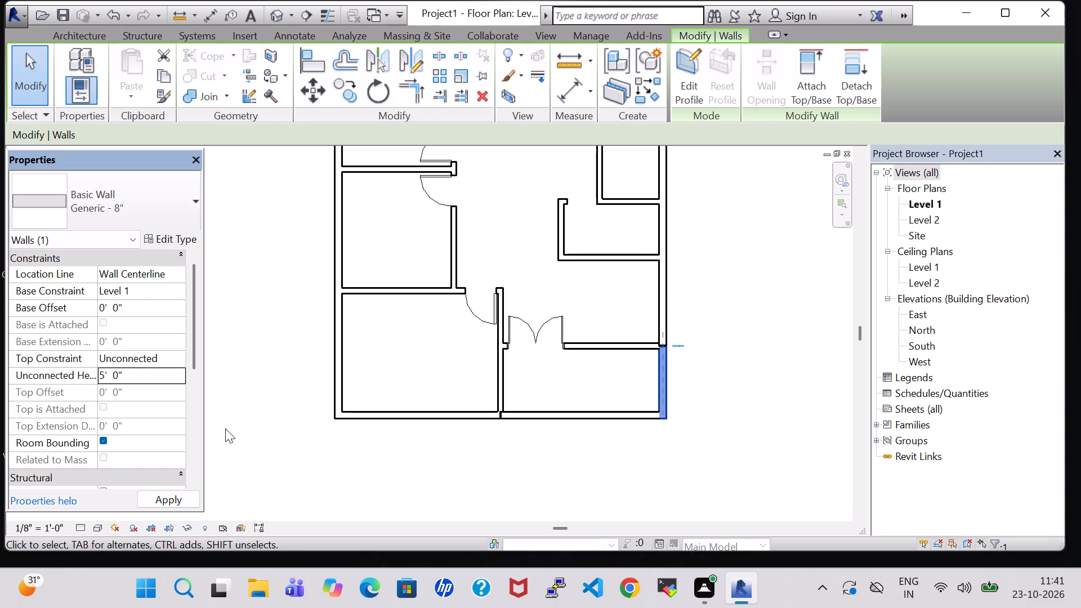
pyautogui.click(349, 487)
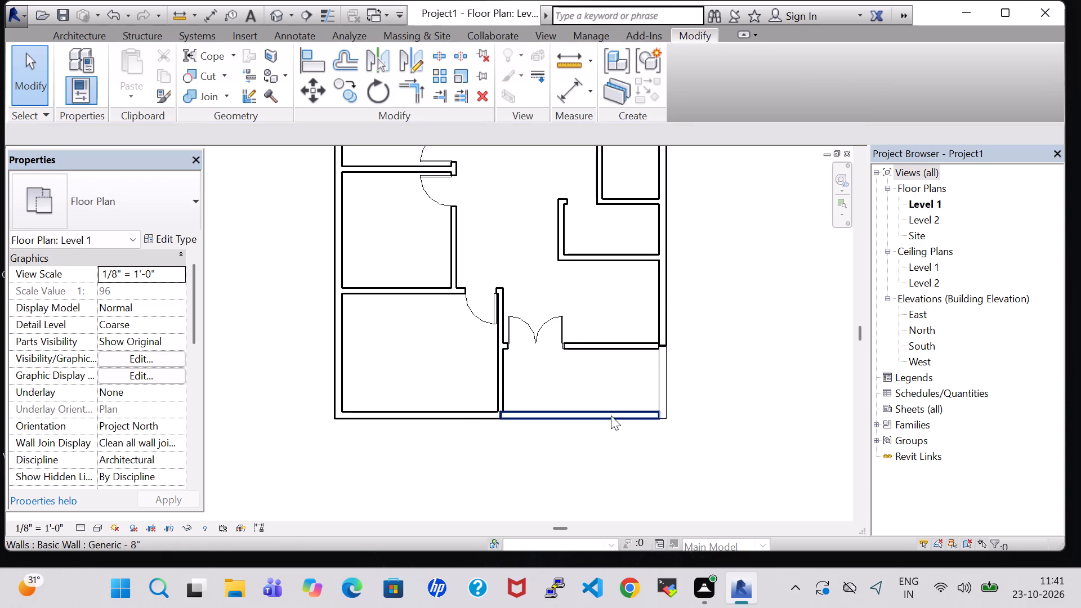
# Set the unconnected height of the southeast room's south exterior wall segment to 5'.
pyautogui.click(611, 415)
pyautogui.click(113, 374)
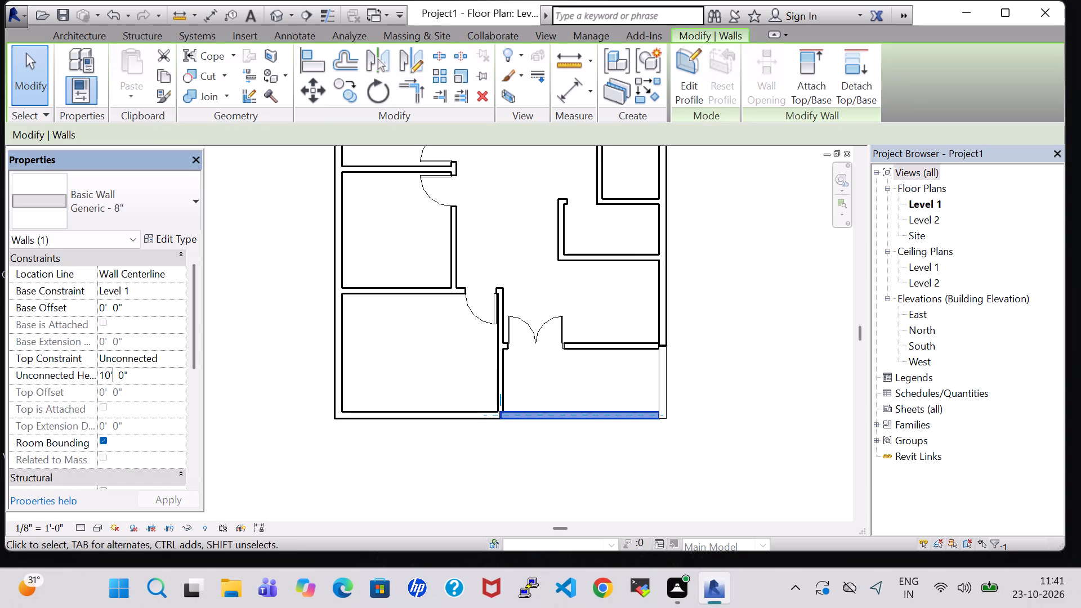
pyautogui.click(109, 375)
pyautogui.press('BackSpace')
pyautogui.press('BackSpace')
pyautogui.press('5')
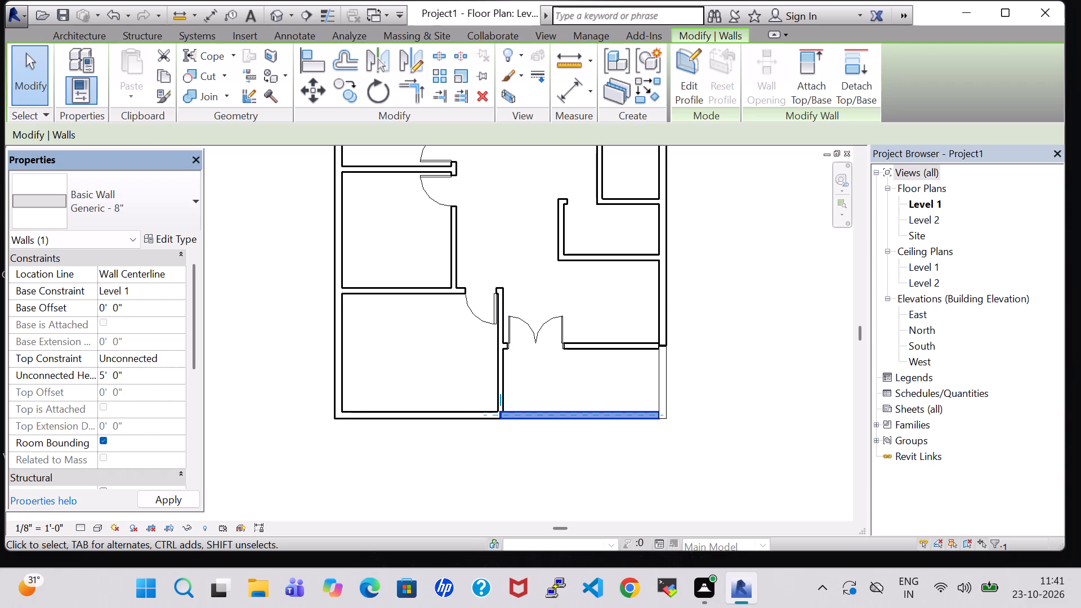
pyautogui.click(171, 494)
pyautogui.click(338, 467)
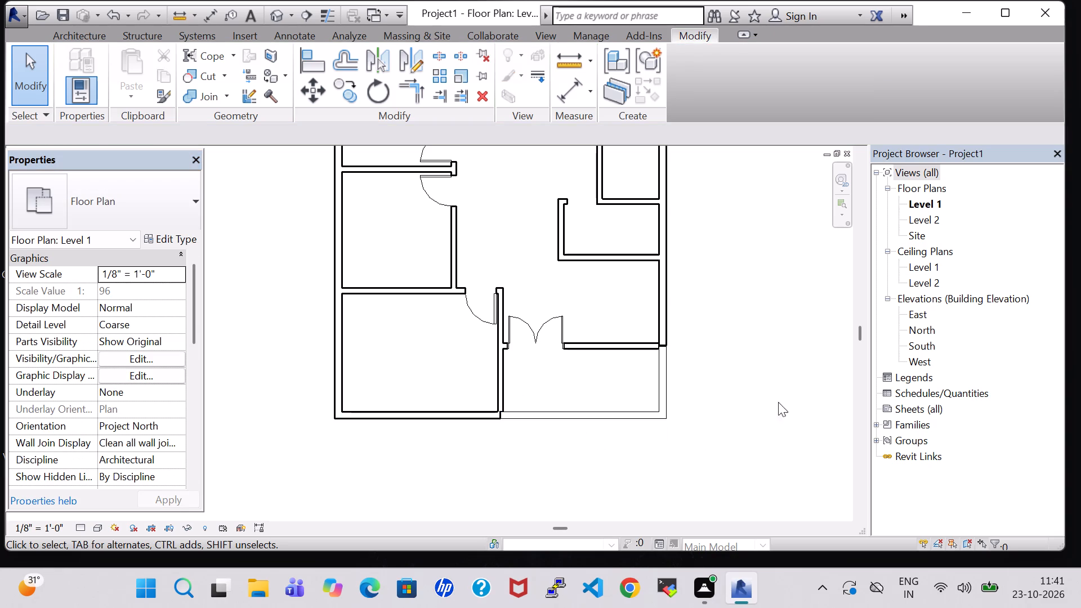
pyautogui.click(787, 394)
# Split the low south wall with a gap about 5'-11" east of the west partition and delete the segment west of the split.
pyautogui.click(464, 58)
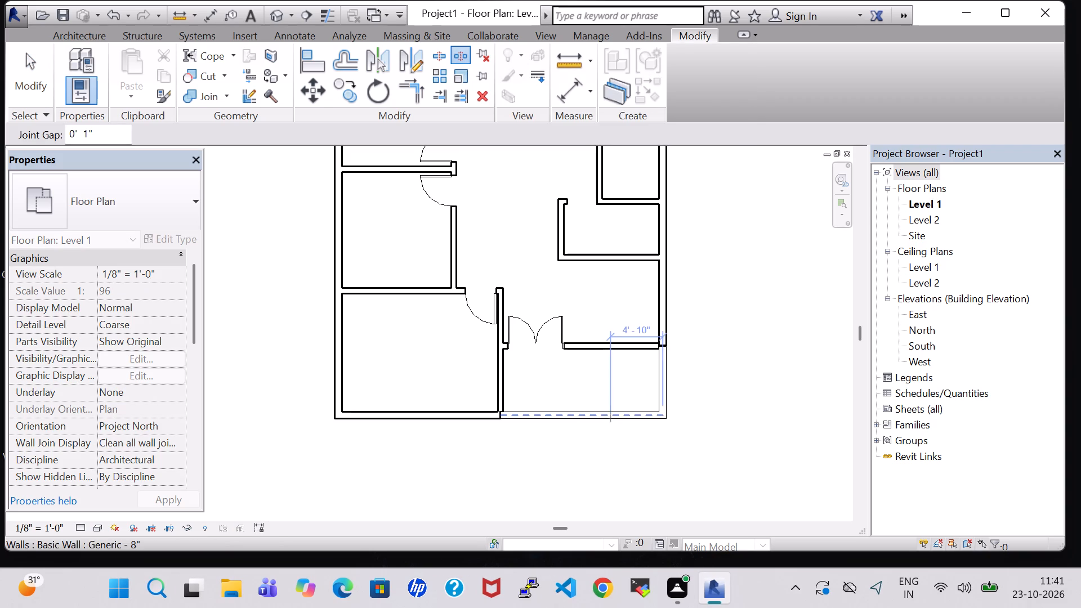
pyautogui.click(565, 421)
pyautogui.press('Escape')
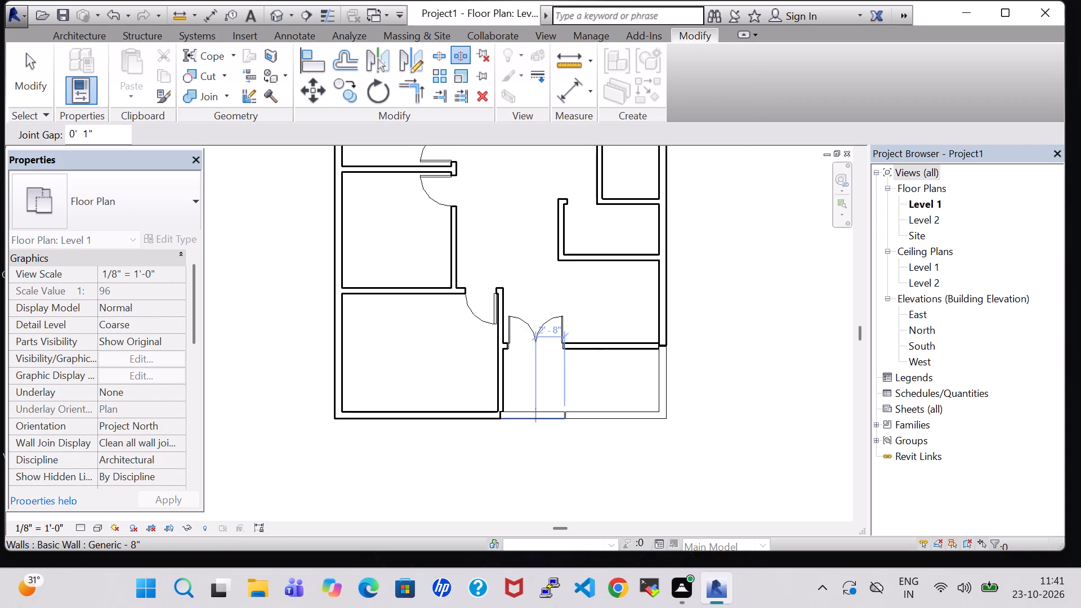
pyautogui.press('Escape')
pyautogui.press('Escape')
pyautogui.click(535, 419)
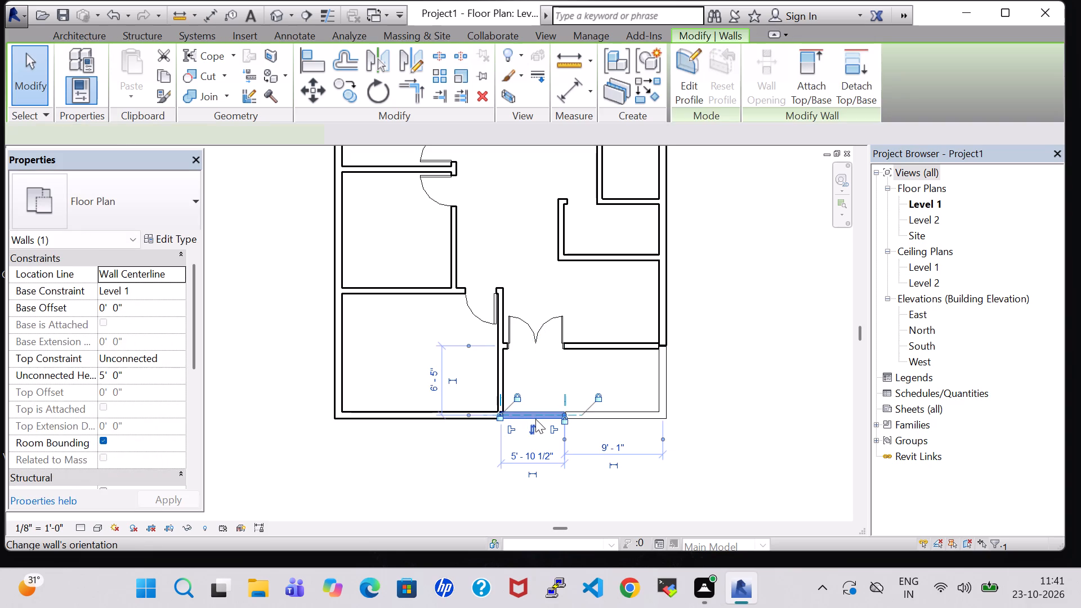
pyautogui.press('Delete')
pyautogui.click(697, 408)
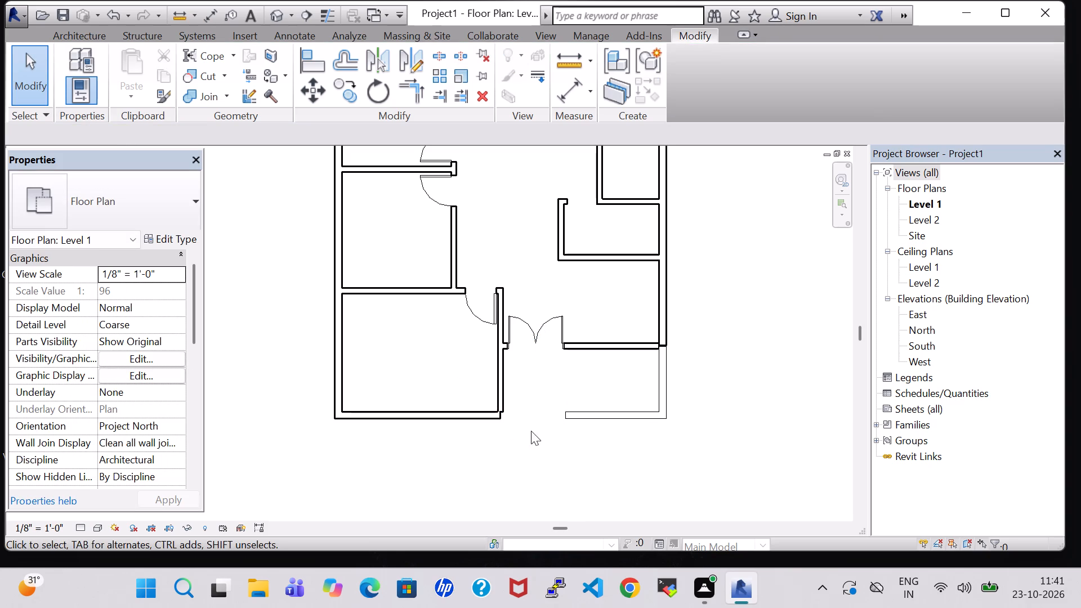
# Nudge the southwest room's south wall end slightly east, flush with the east face of its partition.
pyautogui.click(503, 417)
pyautogui.press('Right')
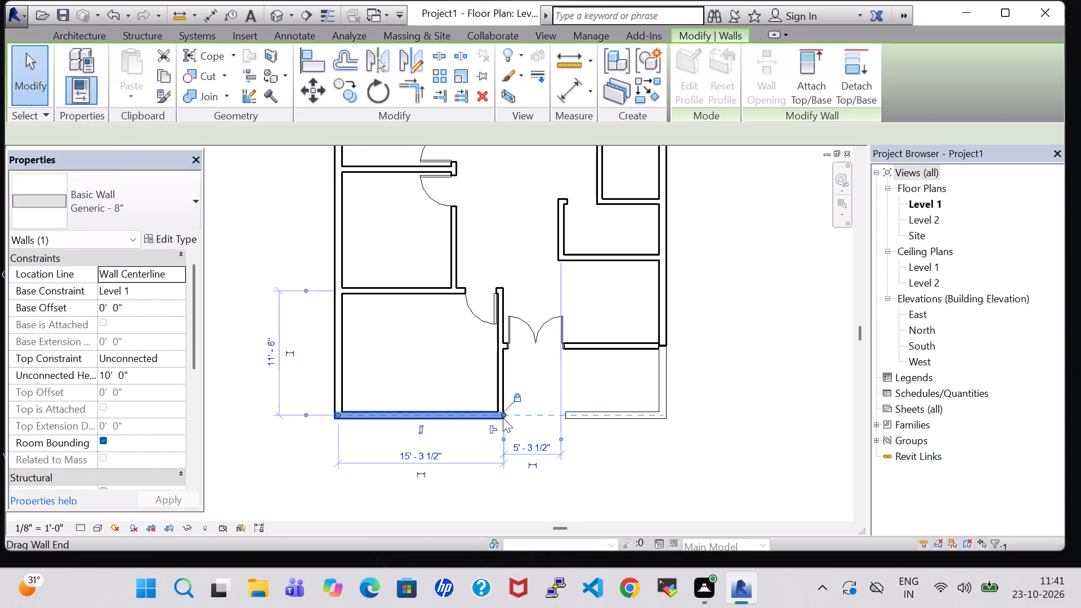
pyautogui.click(752, 427)
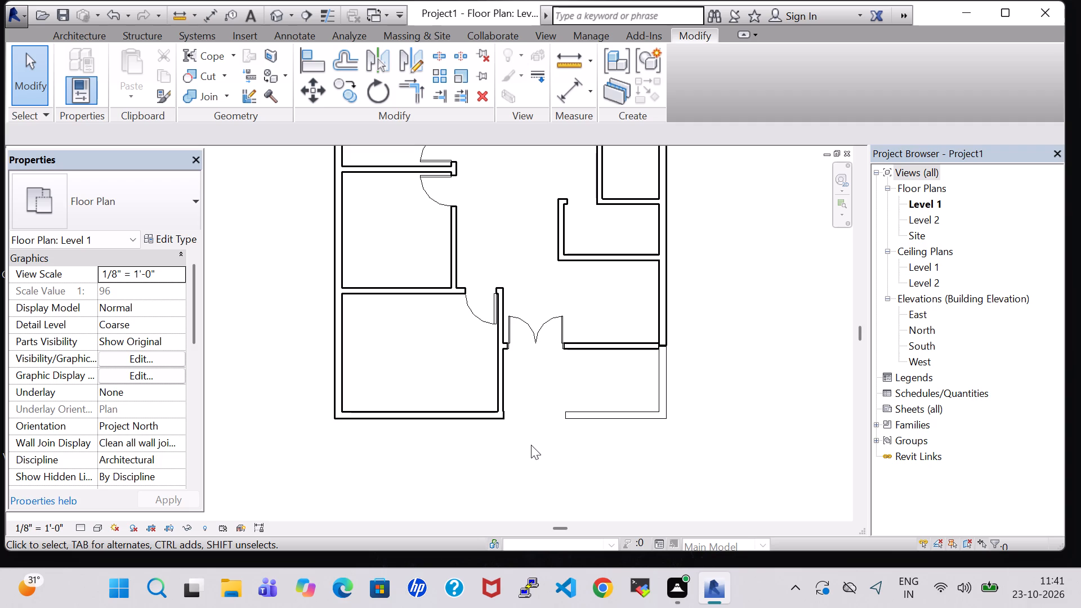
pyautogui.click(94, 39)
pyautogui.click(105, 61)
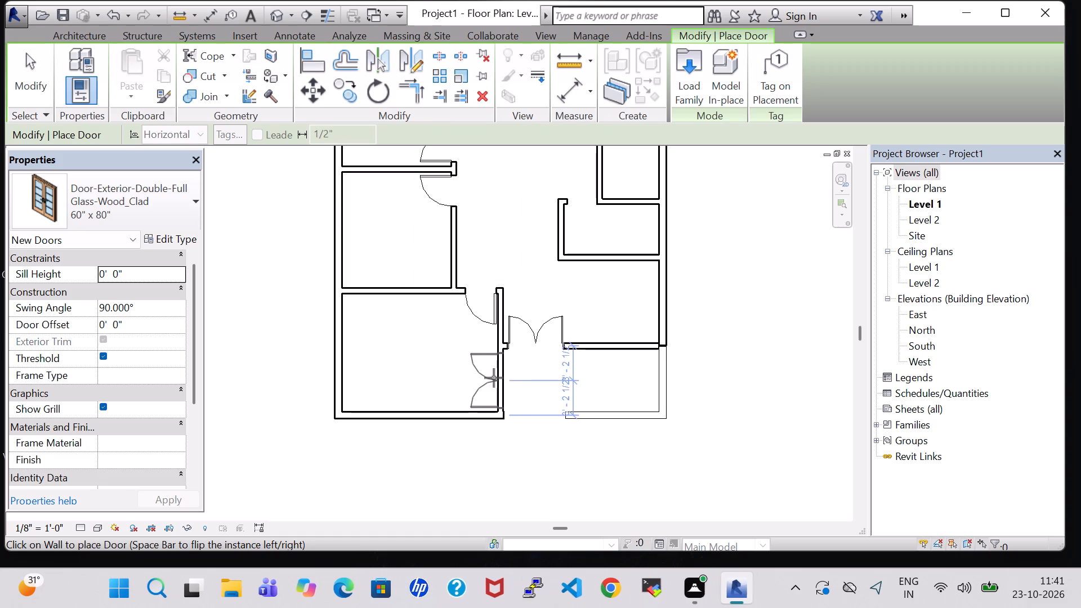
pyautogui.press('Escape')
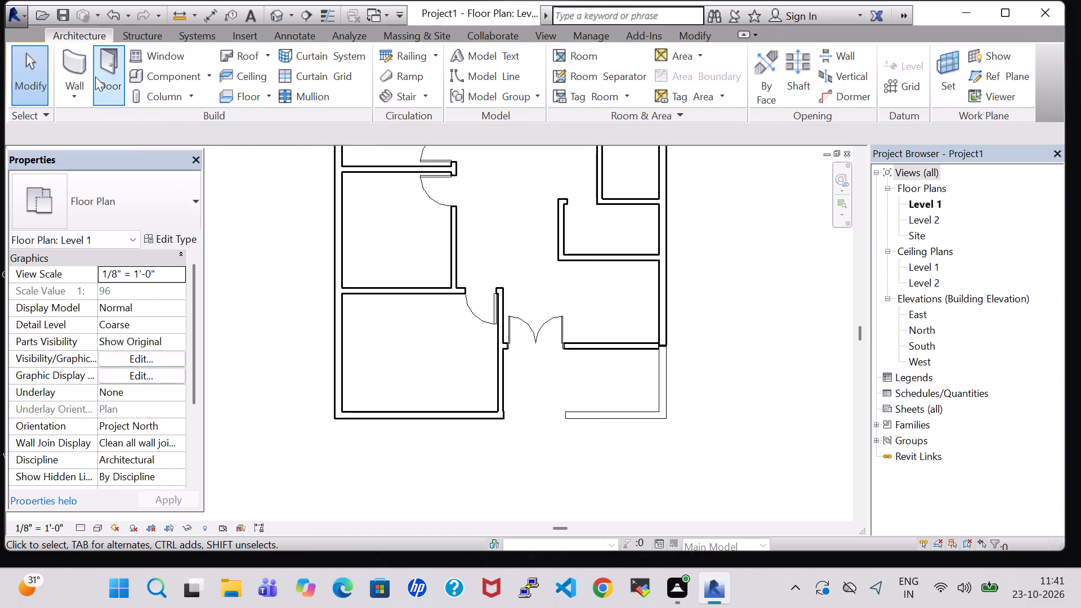
# Place a Single-Flush 34" x 80" door in the southwest room's east wall, about 2'-1" from the south wall, swinging into the room.
pyautogui.click(95, 77)
pyautogui.click(157, 218)
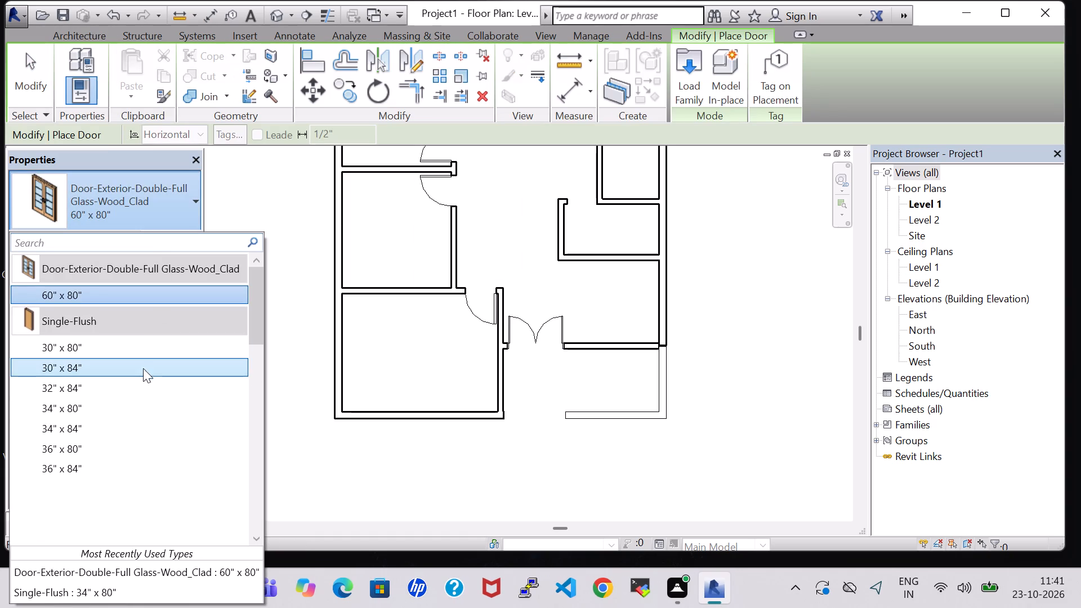
pyautogui.click(140, 404)
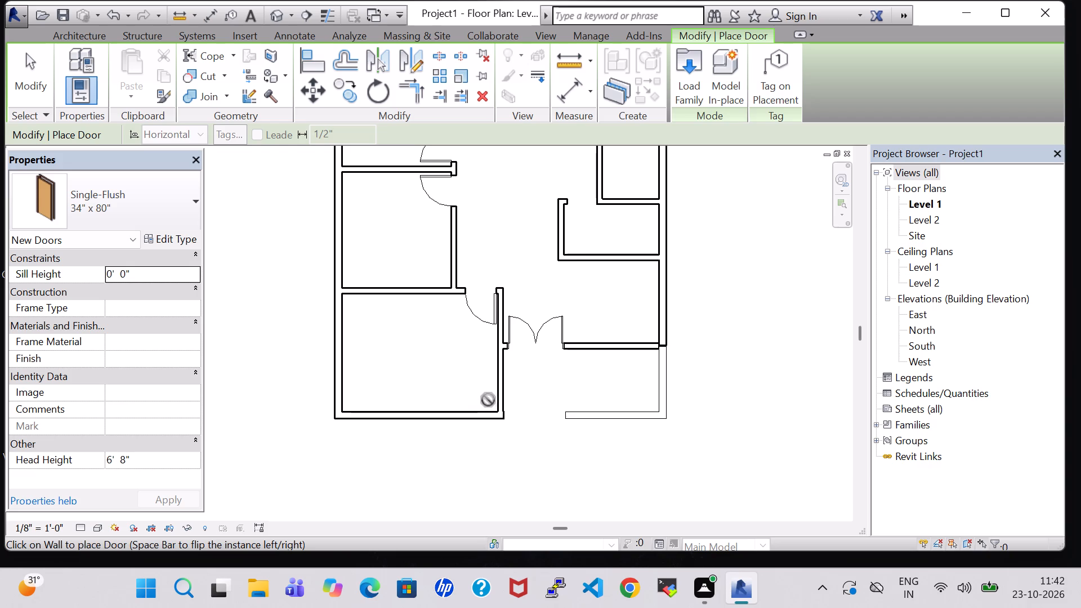
pyautogui.press('space')
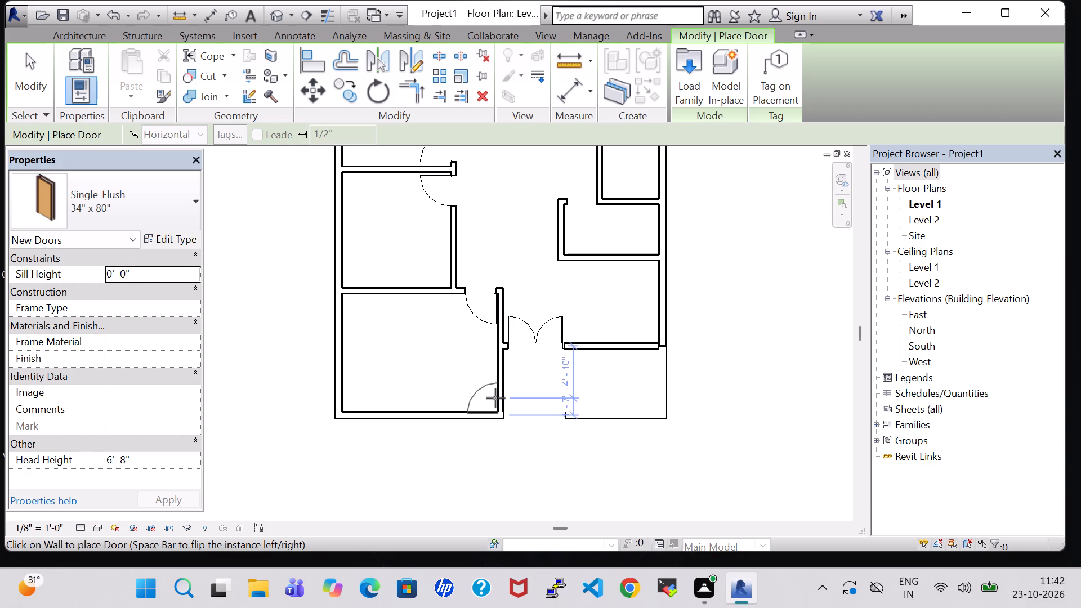
pyautogui.click(495, 392)
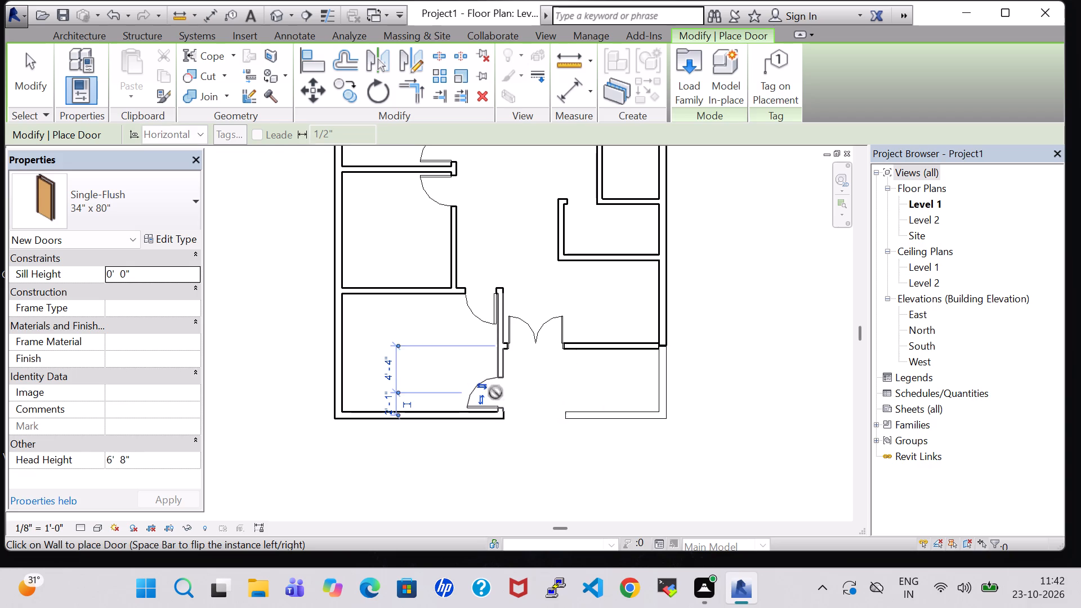
pyautogui.press('Escape')
pyautogui.press('Escape')
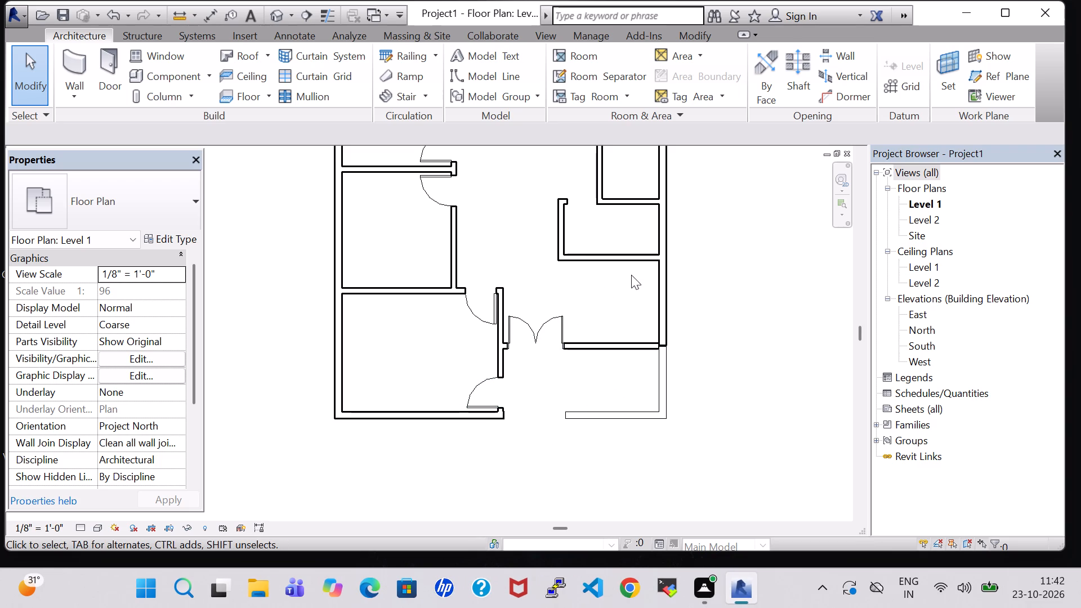
# Load the Casement Dbl with Trim window family from the US Imperial Windows library.
pyautogui.moveTo(490, 211); pyautogui.dragTo(491, 212, button='middle')
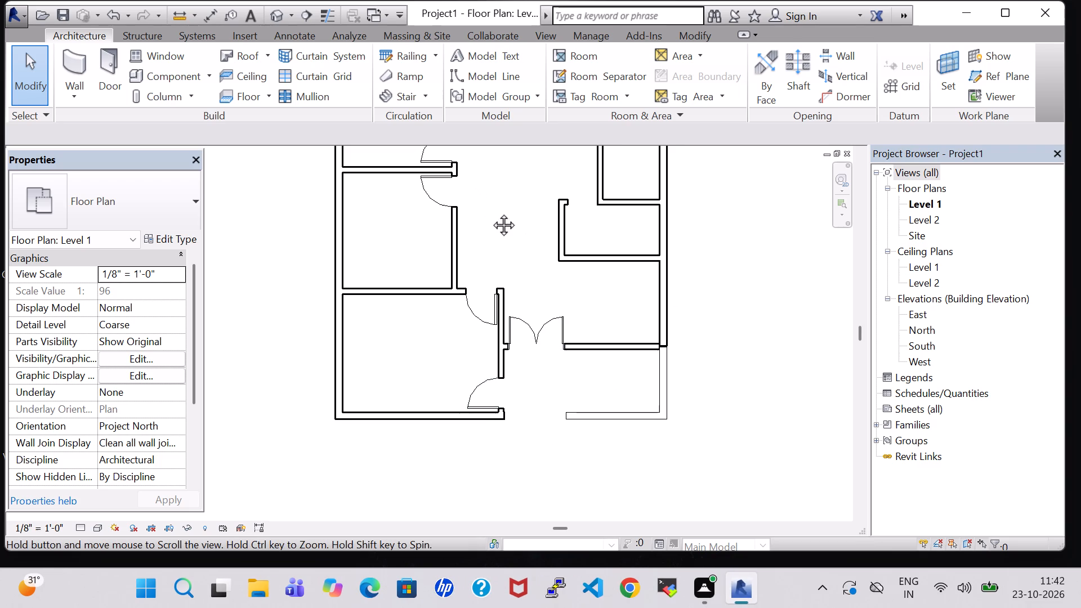
pyautogui.moveTo(491, 212); pyautogui.dragTo(521, 360, button='middle')
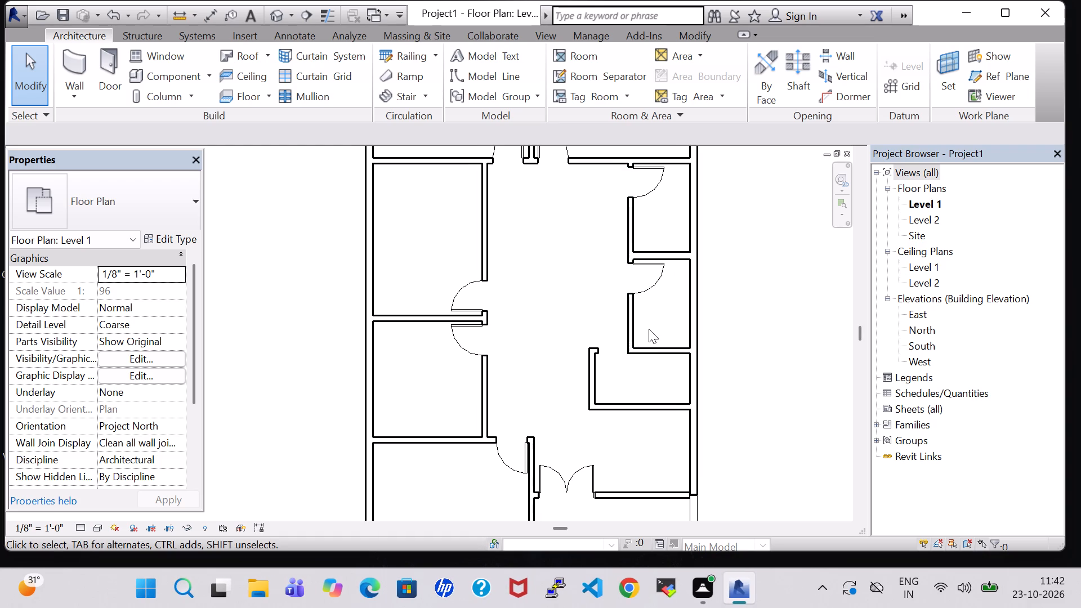
pyautogui.moveTo(649, 329); pyautogui.dragTo(654, 397, button='middle')
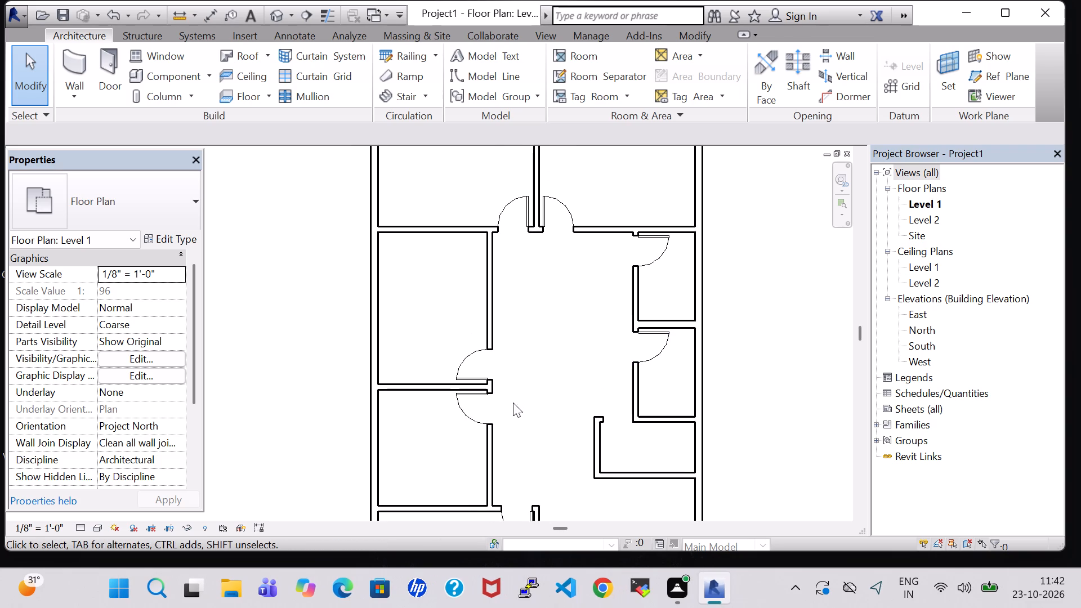
pyautogui.moveTo(560, 368); pyautogui.dragTo(557, 467, button='middle')
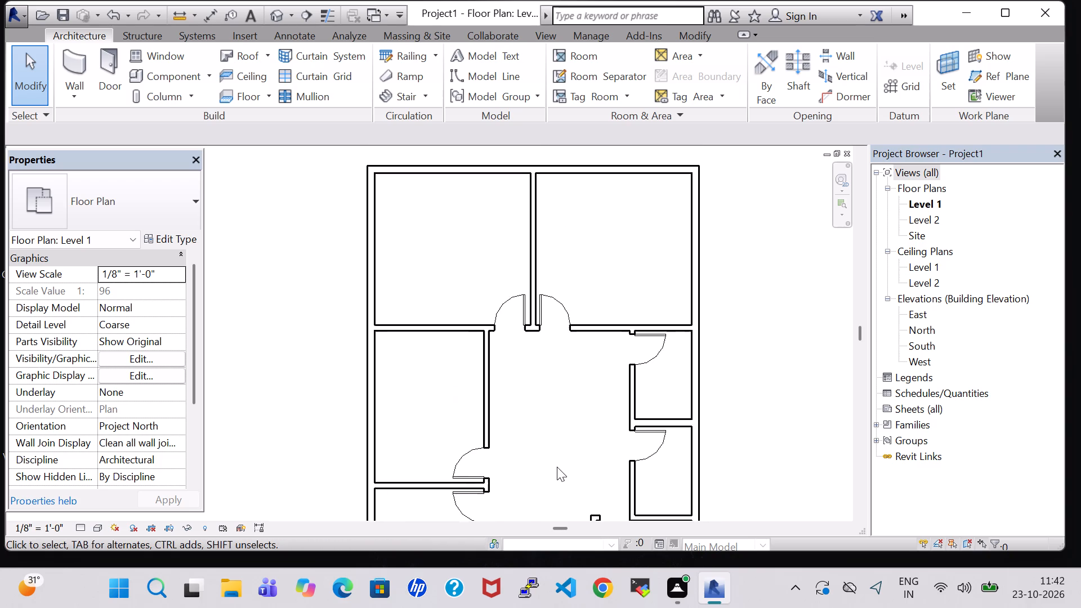
pyautogui.middleClick(557, 457)
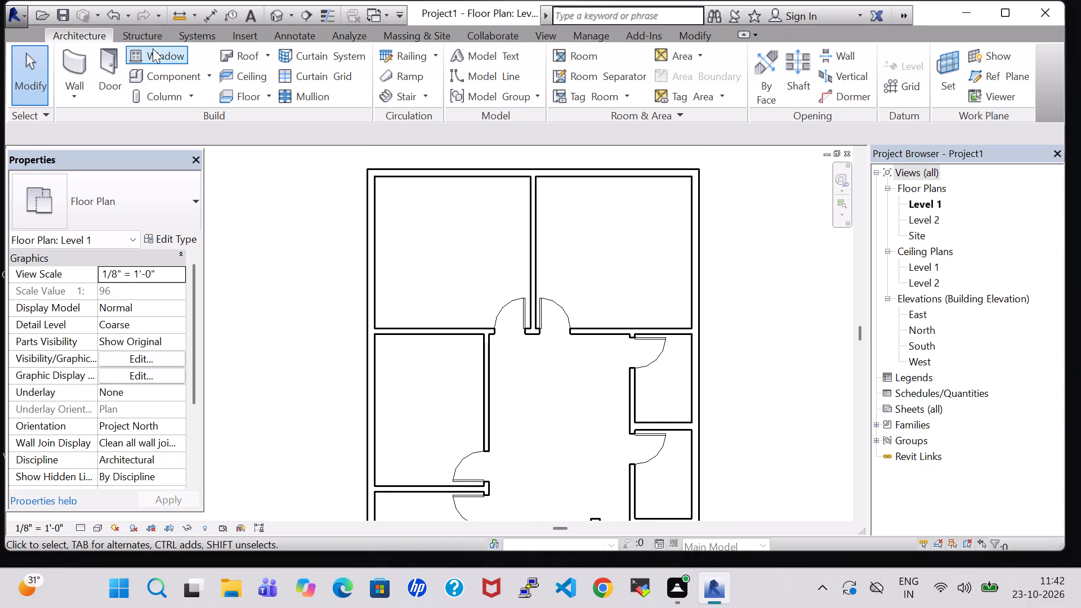
pyautogui.click(153, 48)
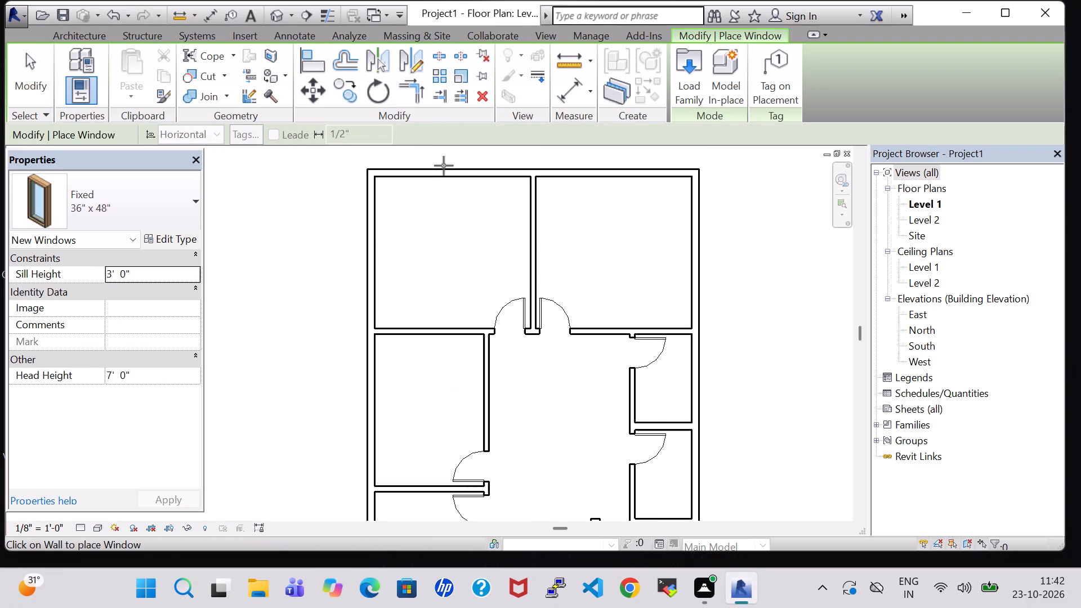
pyautogui.click(702, 71)
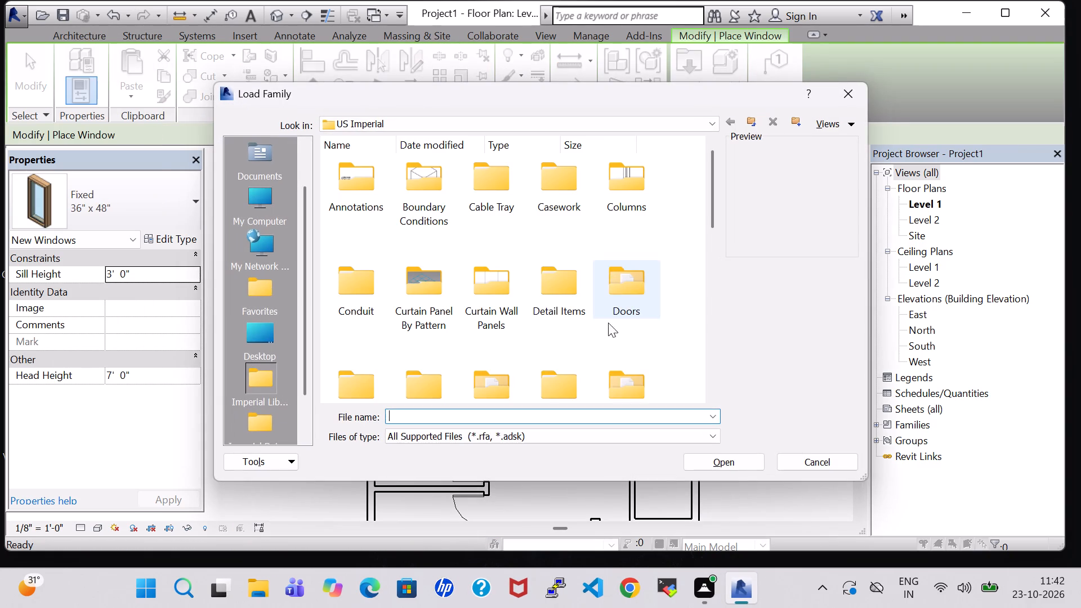
pyautogui.click(619, 385)
pyautogui.press('w')
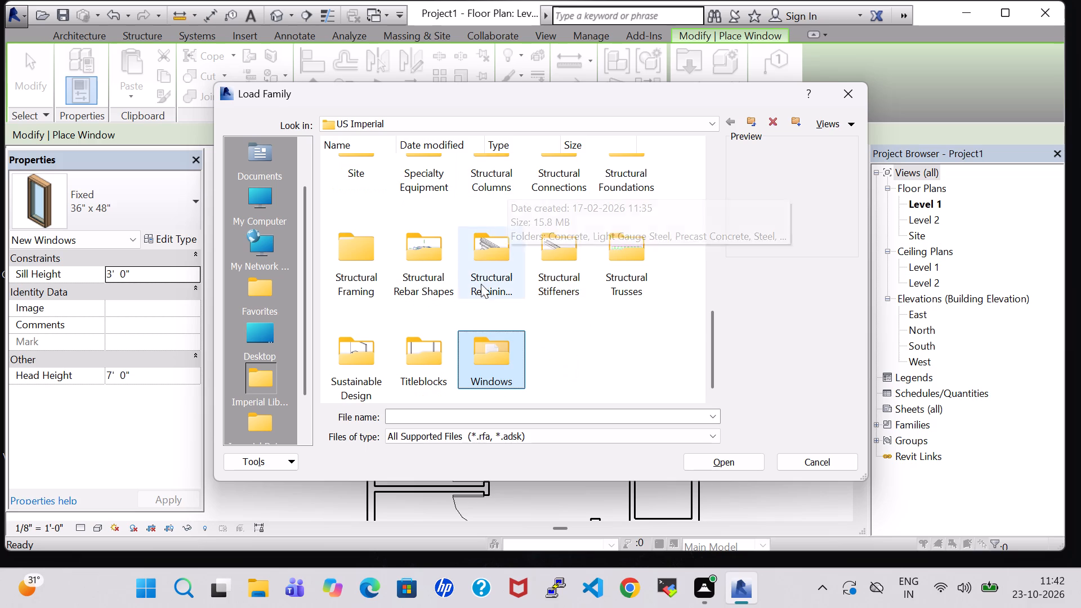
pyautogui.tripleClick(485, 345)
pyautogui.click(483, 186)
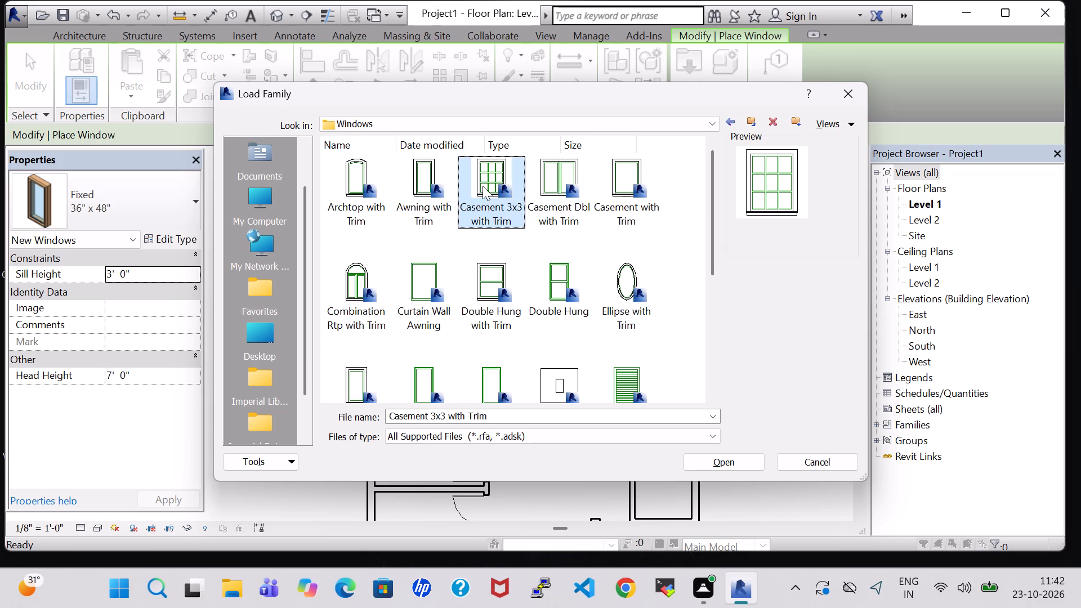
pyautogui.click(549, 176)
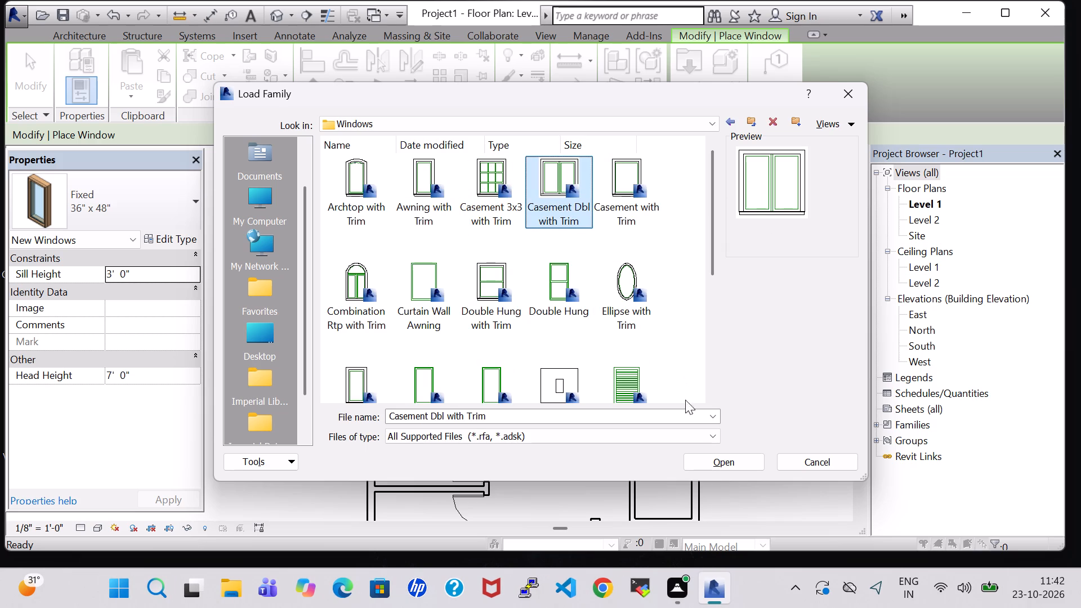
pyautogui.click(712, 466)
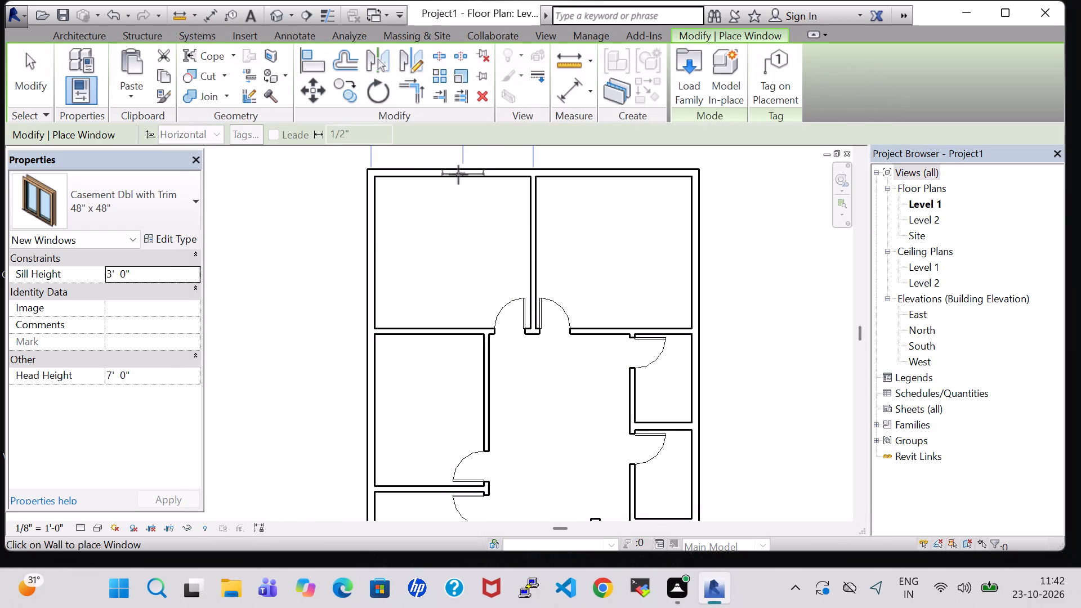
# Place 48" x 48" Casement Dbl with Trim windows in the north exterior wall, centred on each of the two north rooms.
pyautogui.click(457, 169)
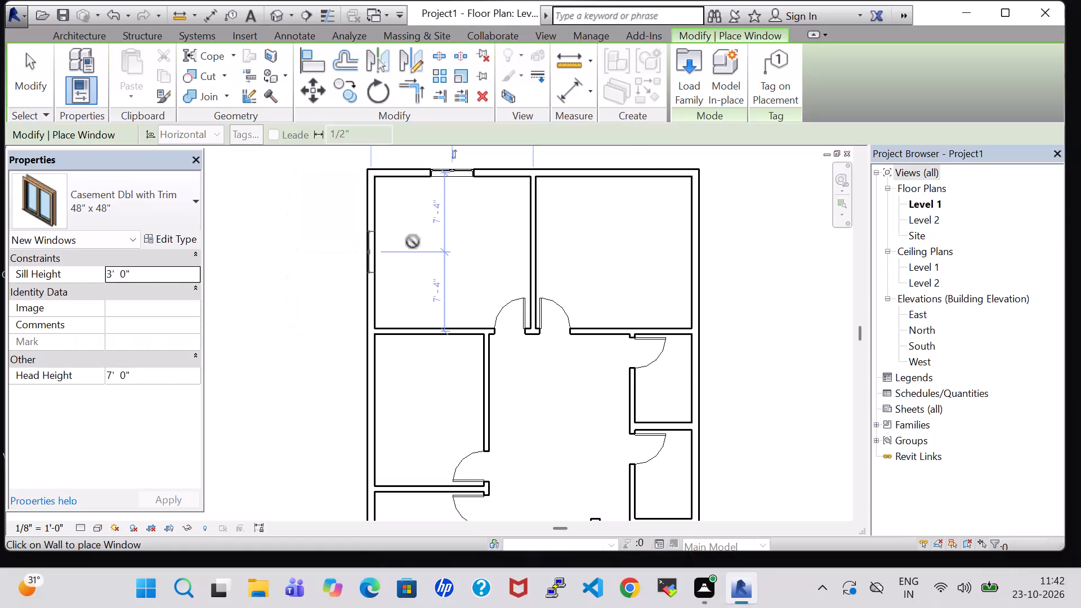
pyautogui.click(620, 169)
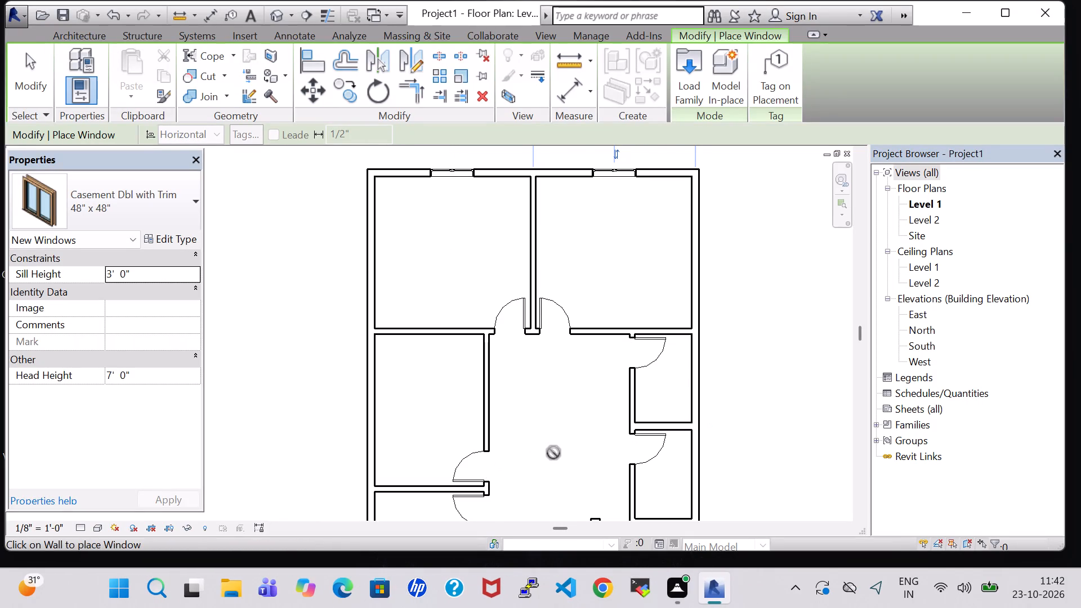
# Place 48" x 48" casement windows in the southwest room's south wall, about 6'-8" from its west end, and in the wall east of the double door.
pyautogui.moveTo(553, 453); pyautogui.dragTo(581, 271, button='middle')
pyautogui.moveTo(492, 450); pyautogui.dragTo(478, 238, button='middle')
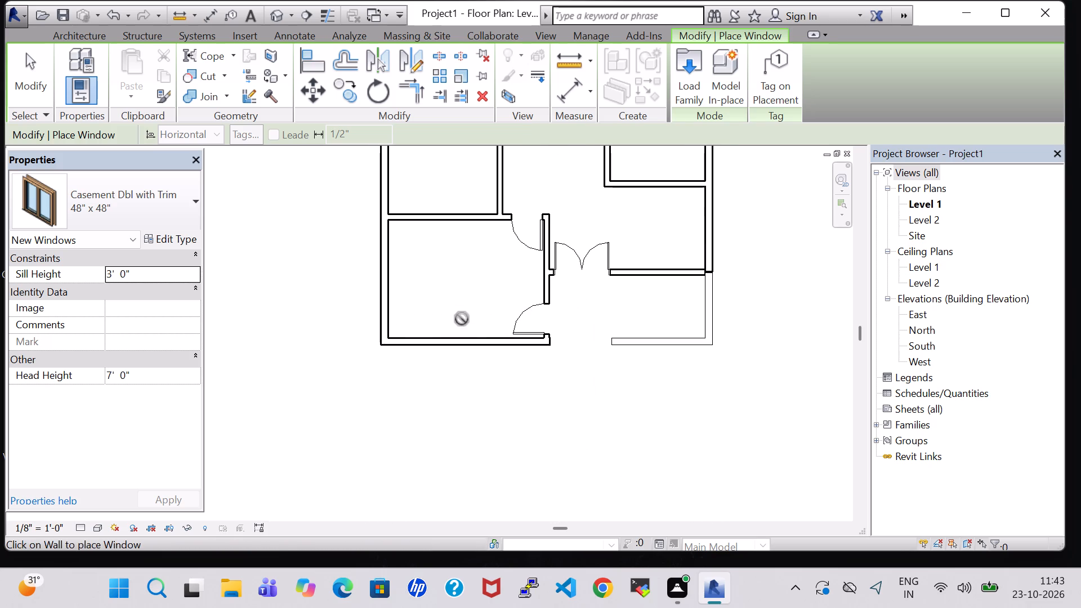
pyautogui.click(457, 350)
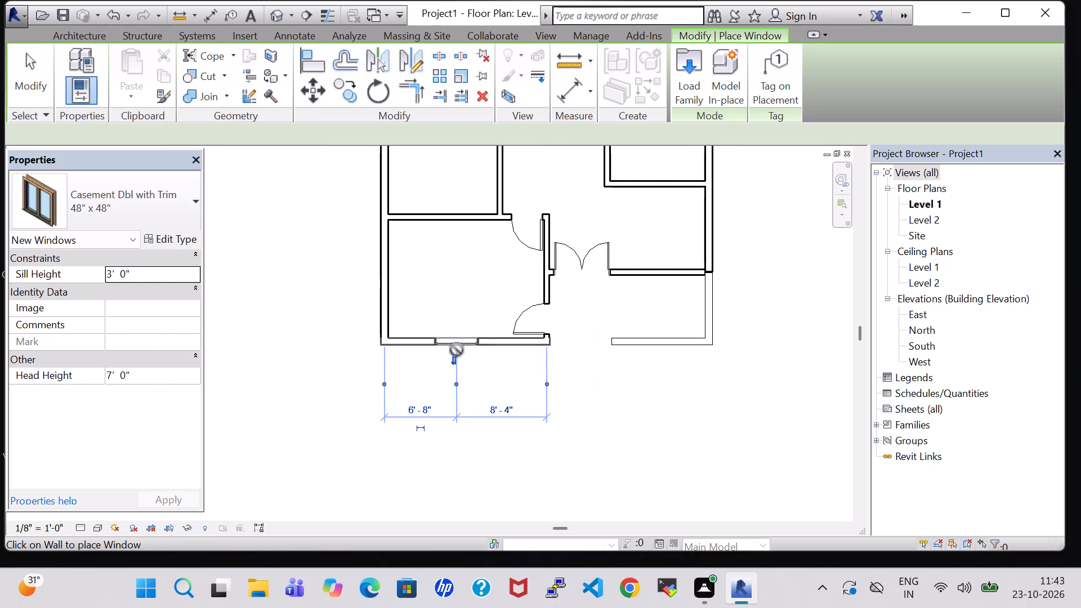
pyautogui.click(657, 275)
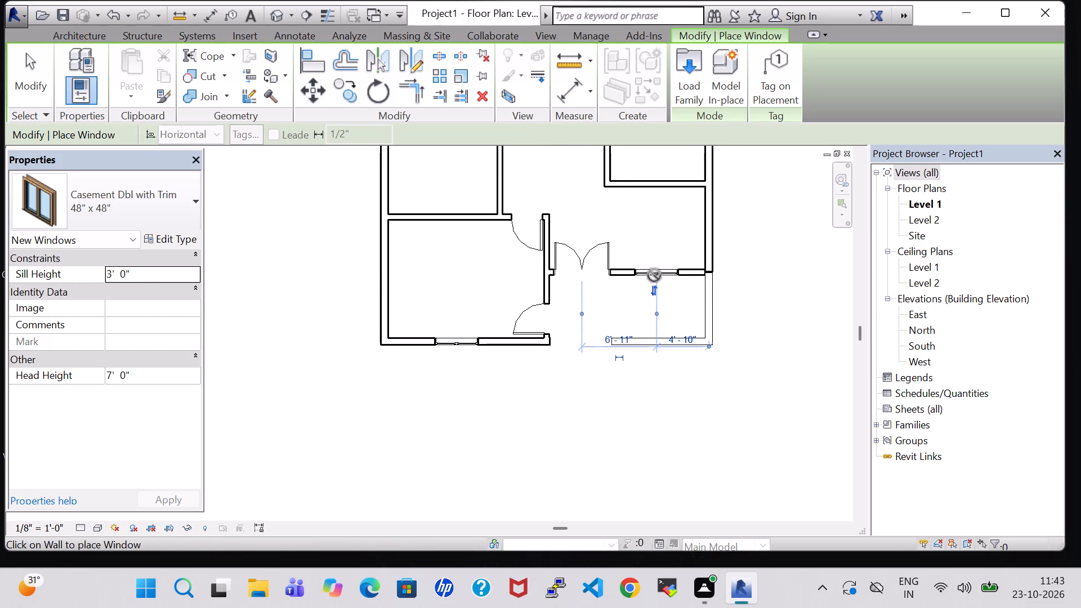
# Place 48" x 48" casement windows in the west exterior wall, centred on each of the two middle west rooms.
pyautogui.moveTo(660, 280); pyautogui.dragTo(696, 385, button='middle')
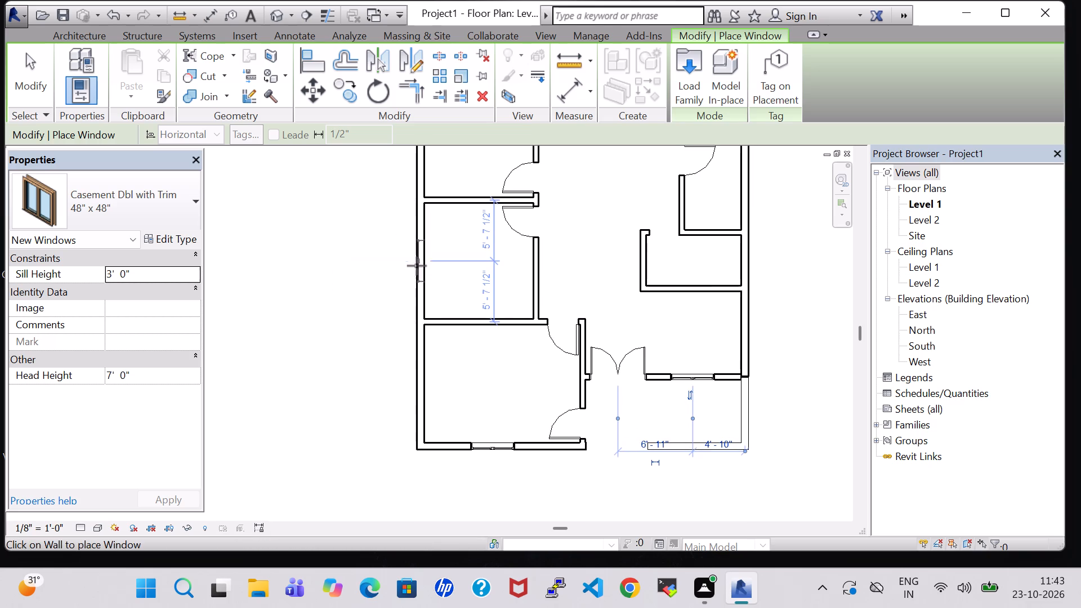
pyautogui.click(411, 267)
pyautogui.moveTo(403, 217); pyautogui.dragTo(407, 334, button='middle')
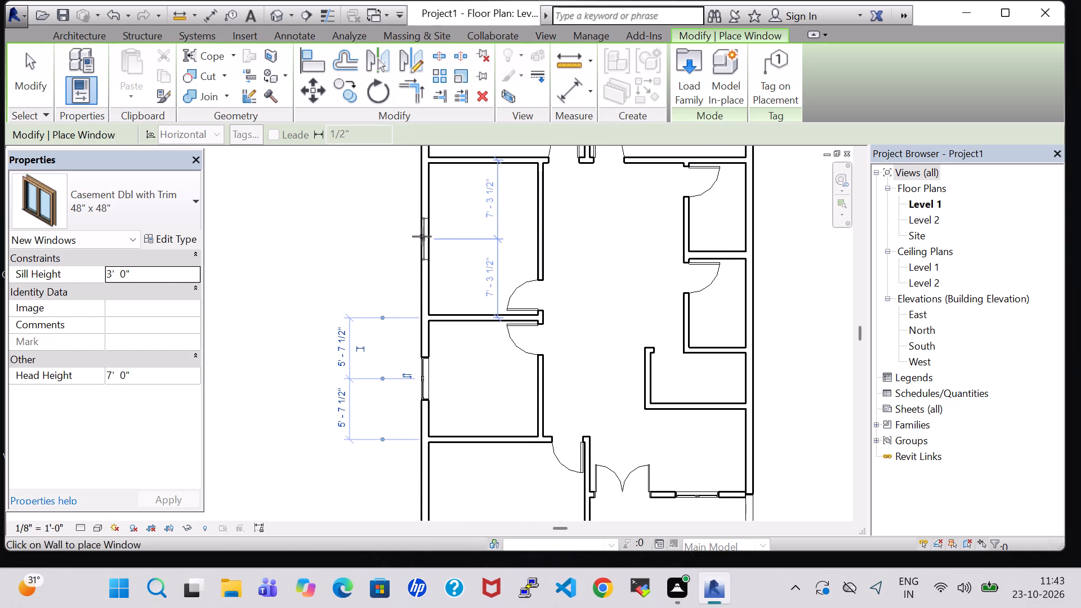
pyautogui.click(422, 236)
pyautogui.scroll(-1, 422, 236)
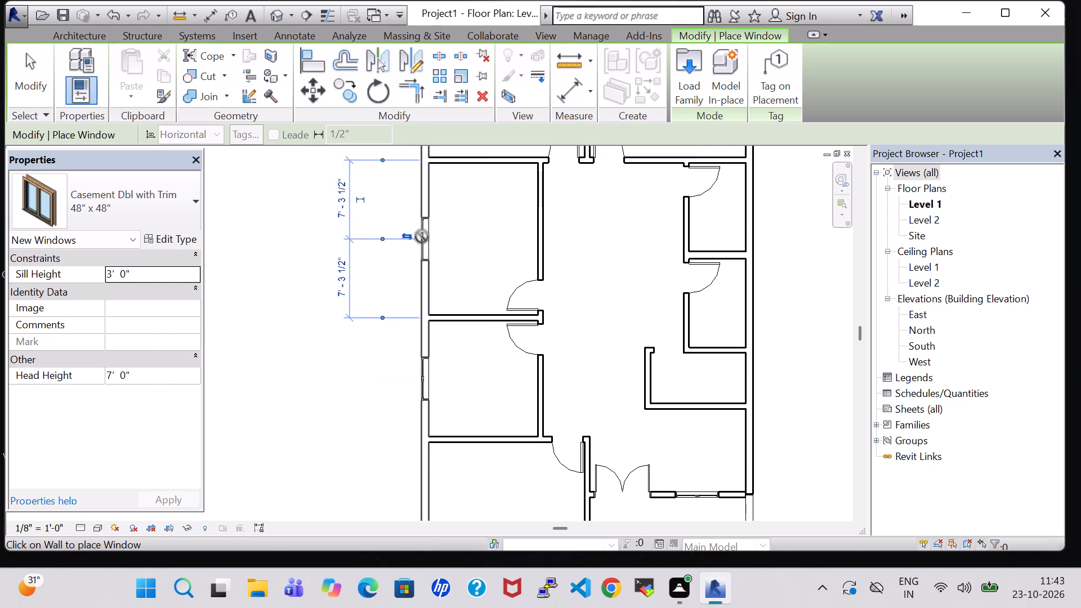
pyautogui.scroll(-1, 422, 236)
pyautogui.press('Escape')
pyautogui.press('Escape')
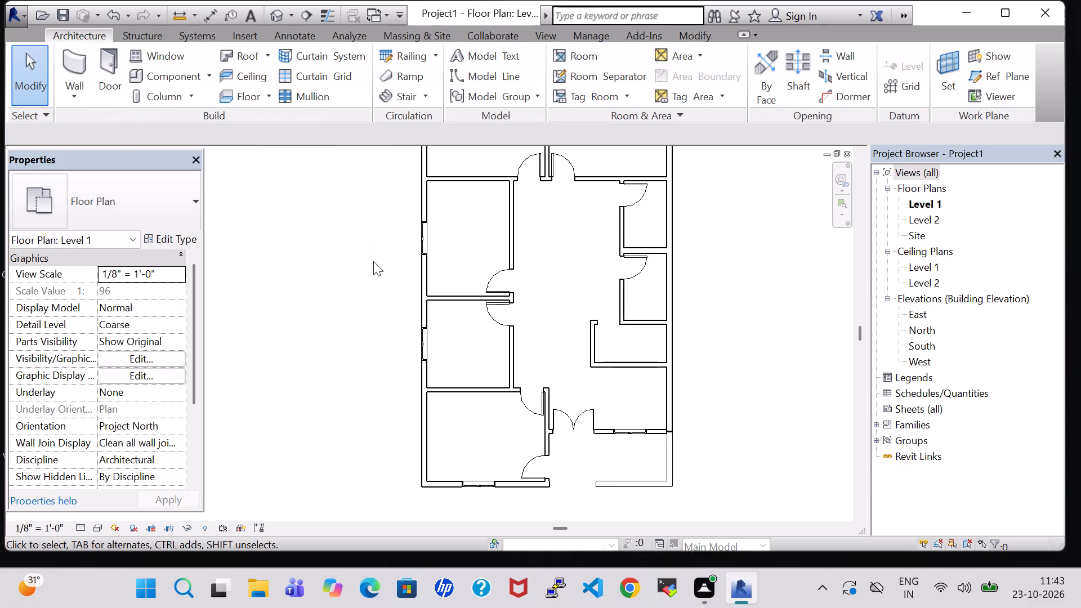
# Load the Transom with Trim window family from the US Imperial Windows library.
pyautogui.moveTo(373, 257); pyautogui.dragTo(368, 336, button='middle')
pyautogui.moveTo(435, 251); pyautogui.dragTo(418, 344, button='middle')
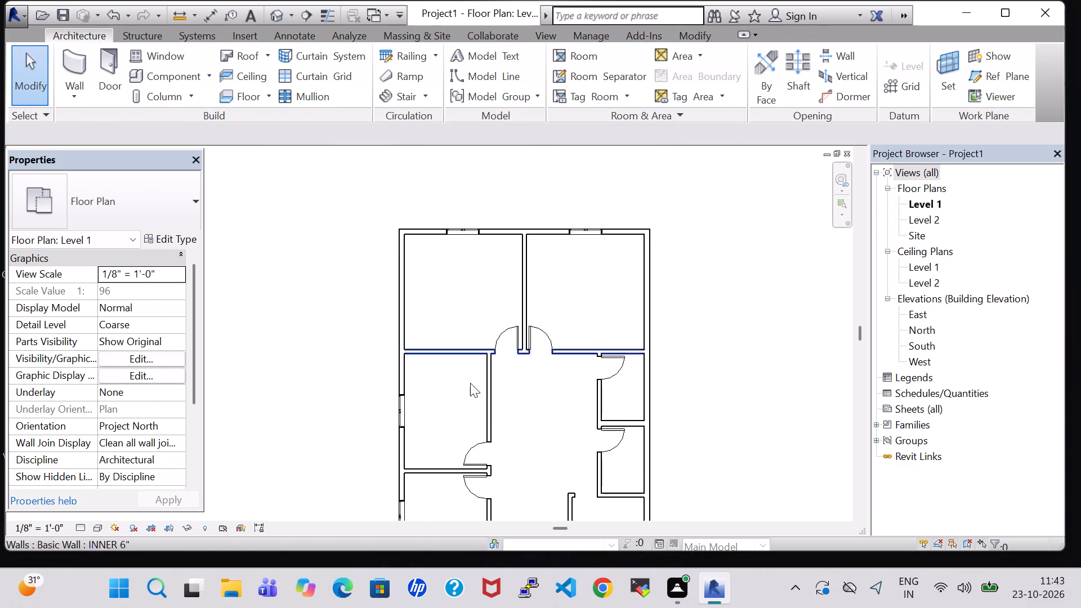
pyautogui.moveTo(435, 449); pyautogui.dragTo(441, 270, button='middle')
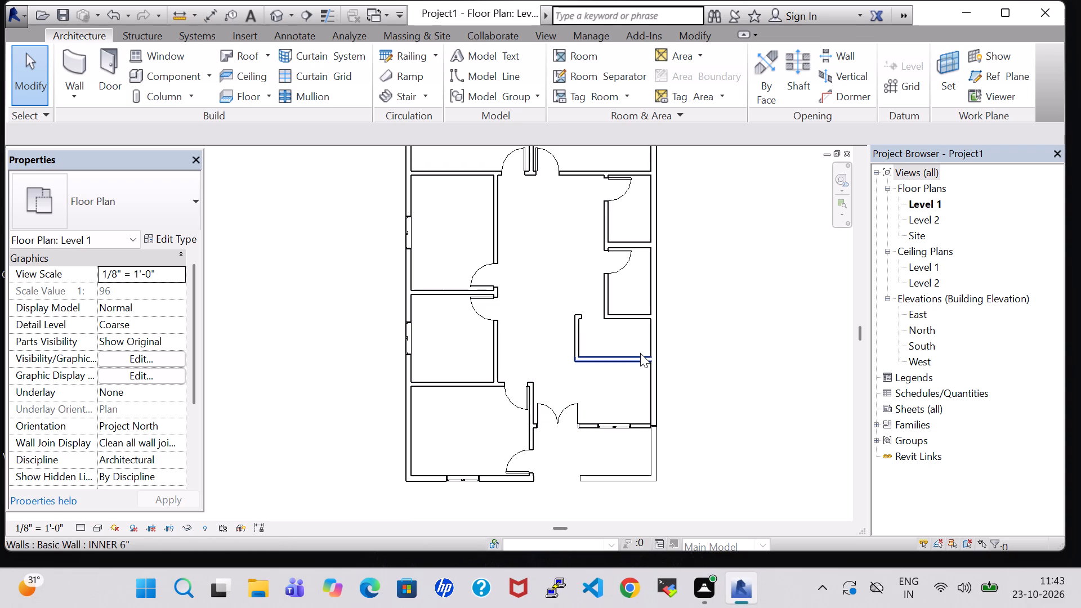
pyautogui.moveTo(665, 215); pyautogui.dragTo(686, 308, button='middle')
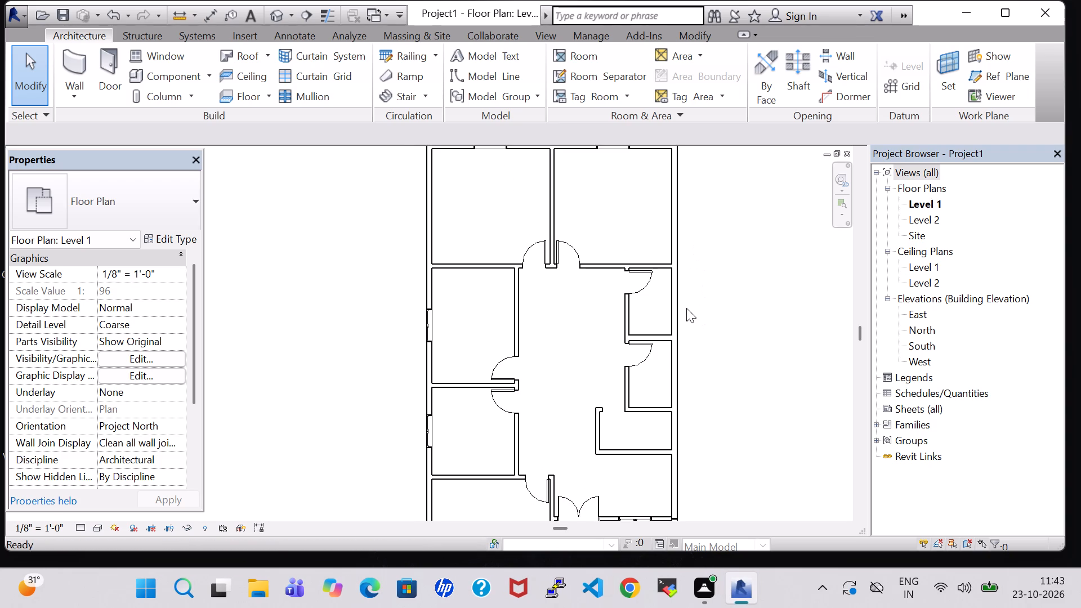
pyautogui.click(139, 63)
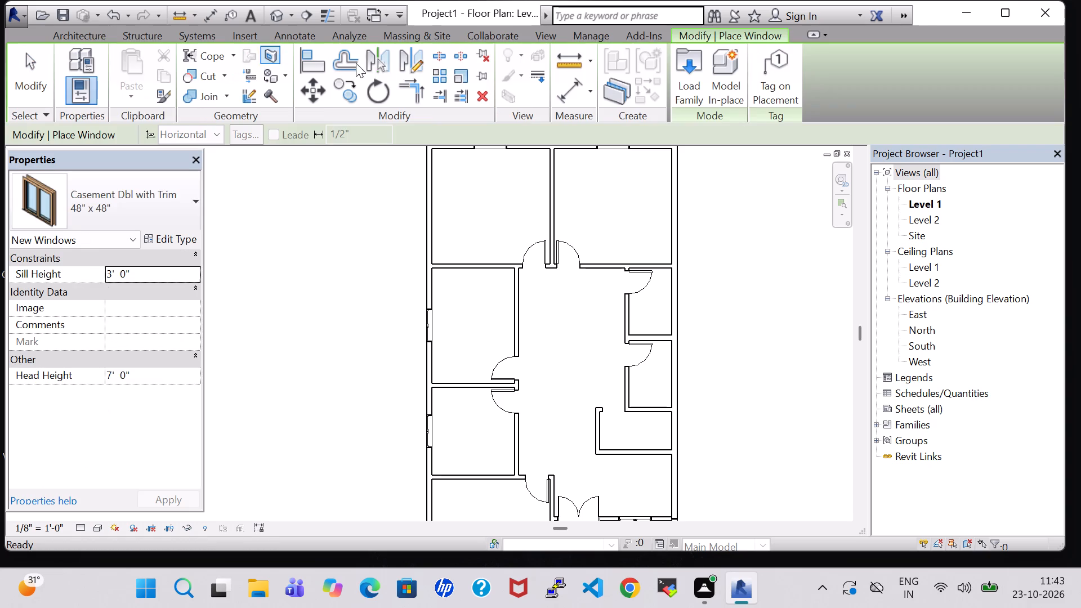
pyautogui.click(690, 78)
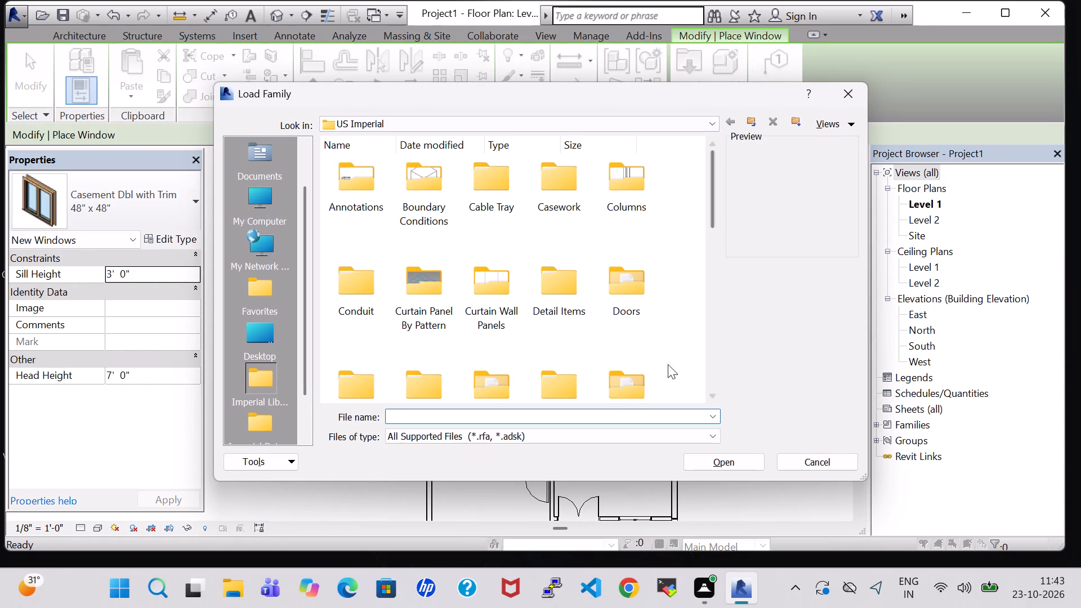
pyautogui.click(616, 396)
pyautogui.press('w')
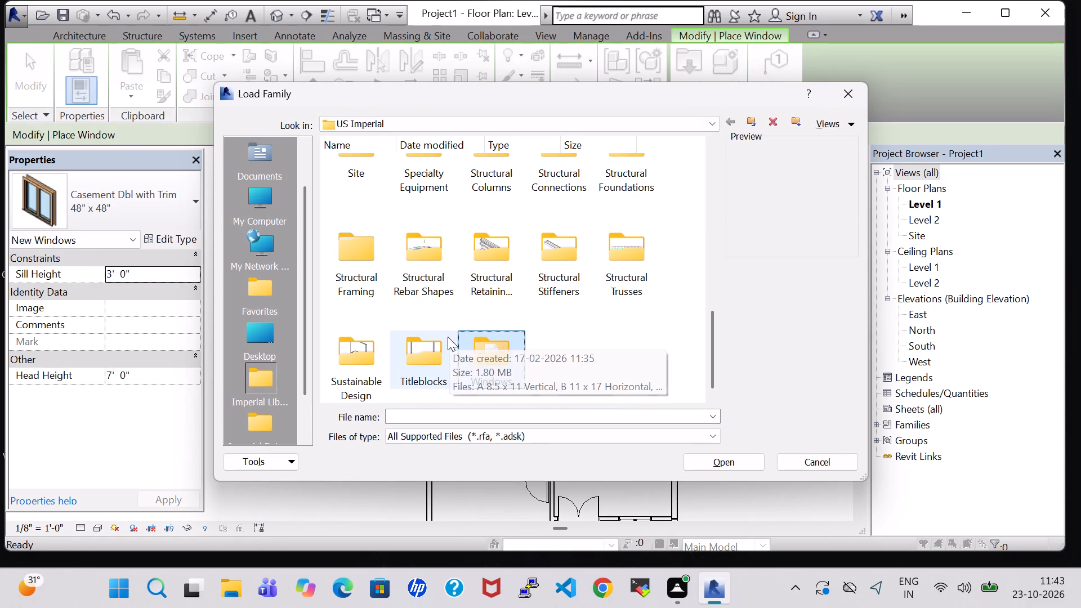
pyautogui.doubleClick(479, 336)
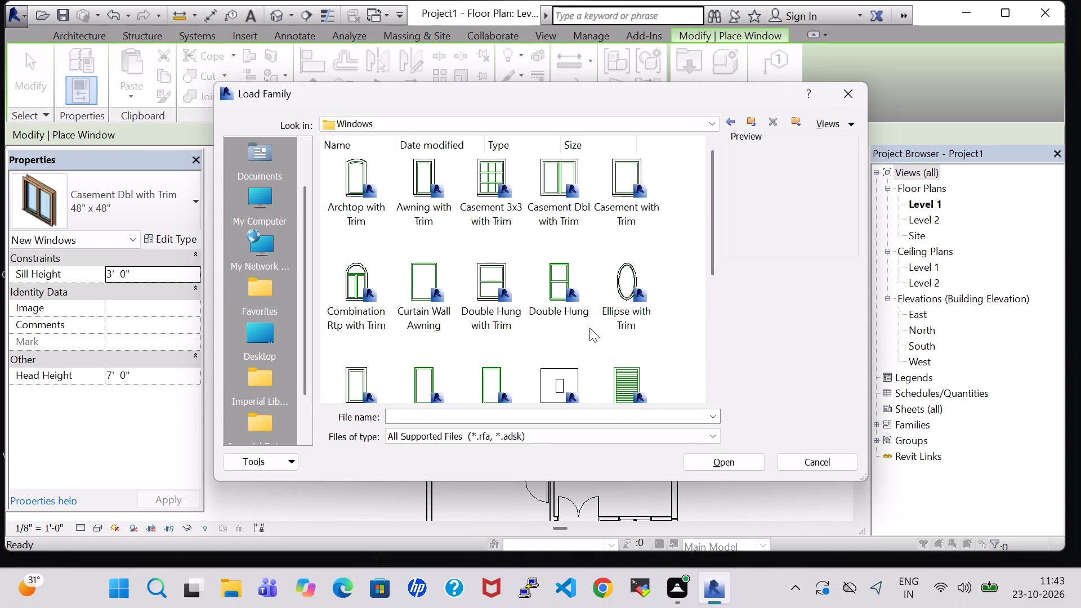
pyautogui.scroll(-2, 589, 328)
pyautogui.click(539, 233)
pyautogui.click(736, 457)
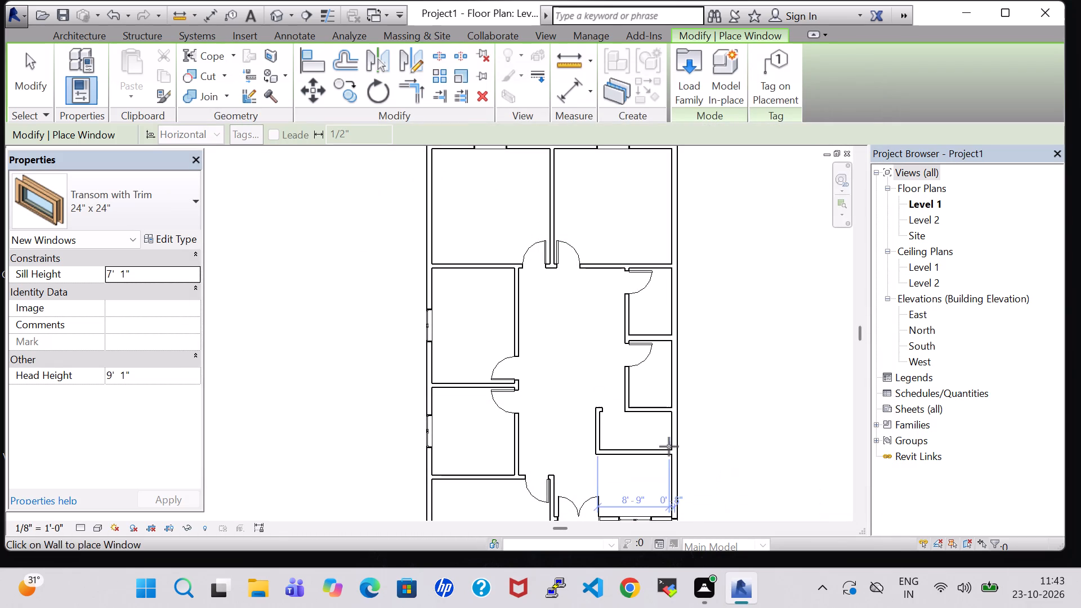
# Place three 24" x 24" Transom with Trim windows in the east exterior wall, centred on each of the three small east rooms.
pyautogui.click(674, 431)
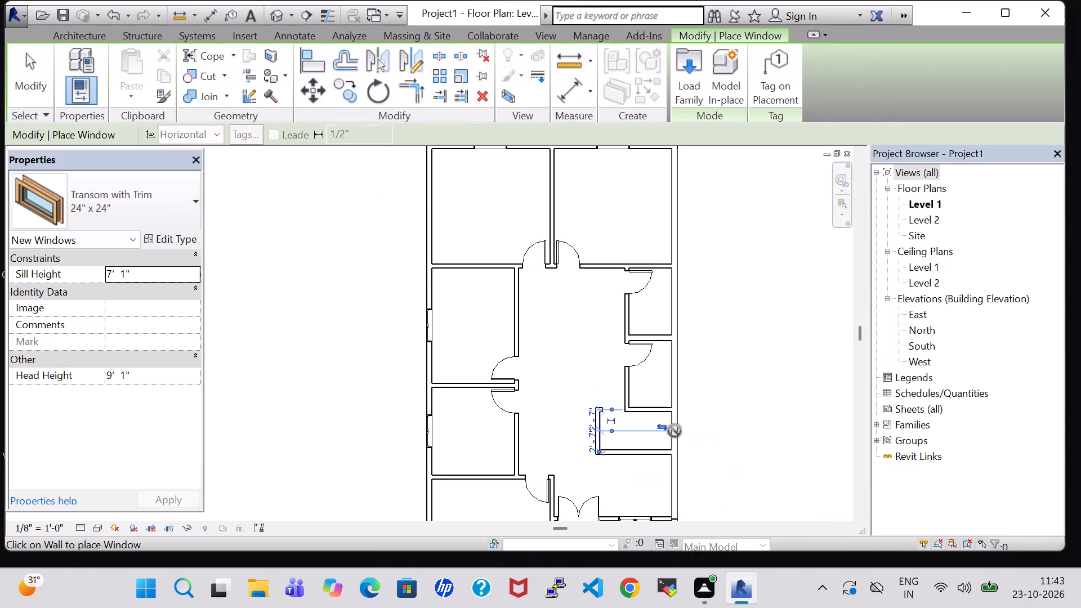
pyautogui.click(675, 374)
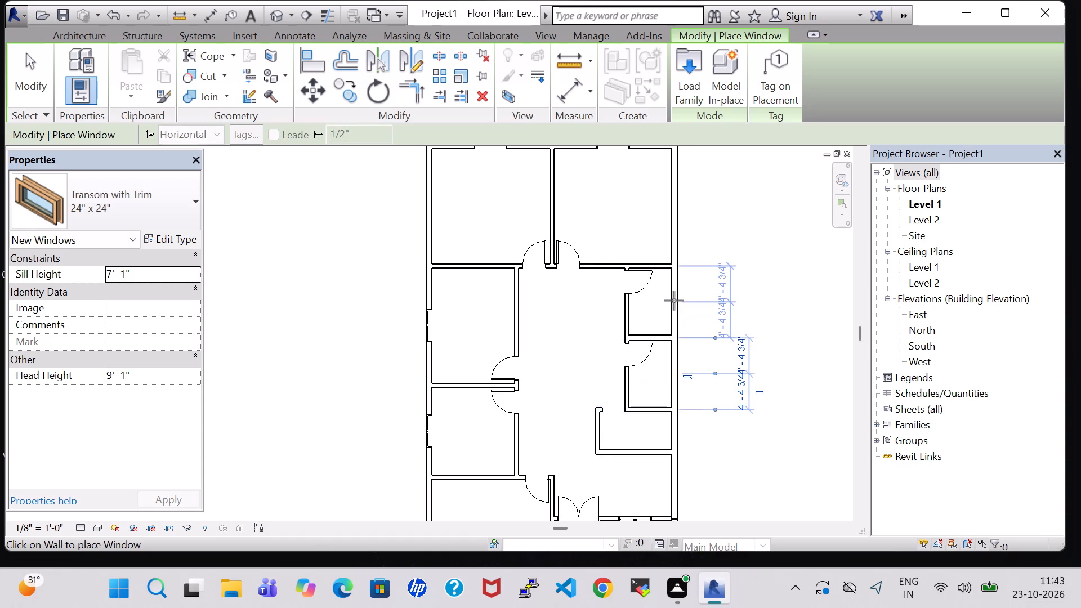
pyautogui.click(674, 301)
pyautogui.press('Escape')
pyautogui.press('Escape')
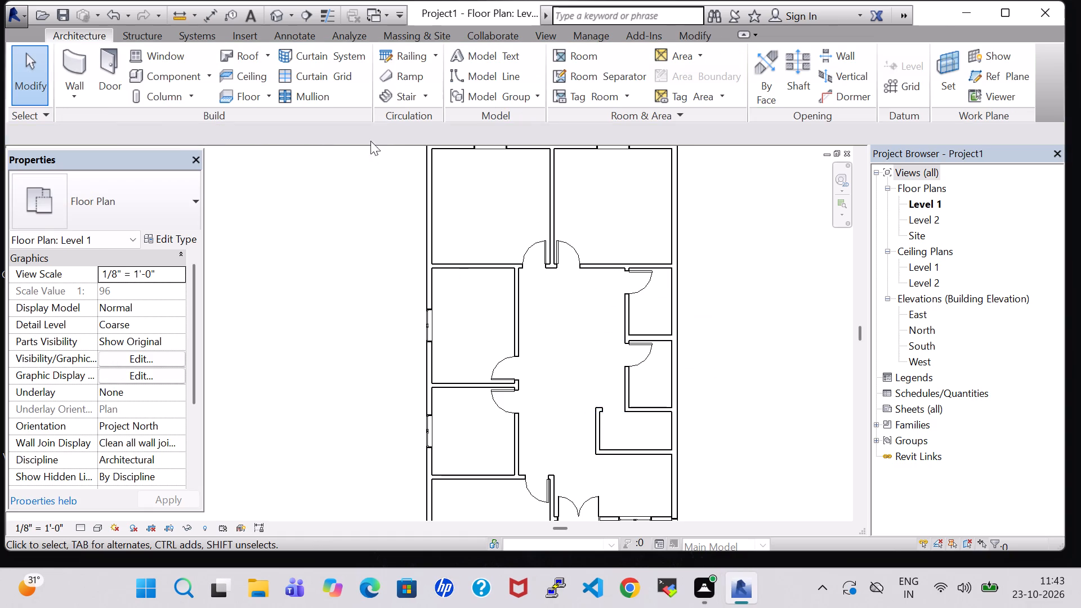
# Open the default 3D view, set its visual style to Realistic and inspect the house from the front and sides.
pyautogui.click(274, 12)
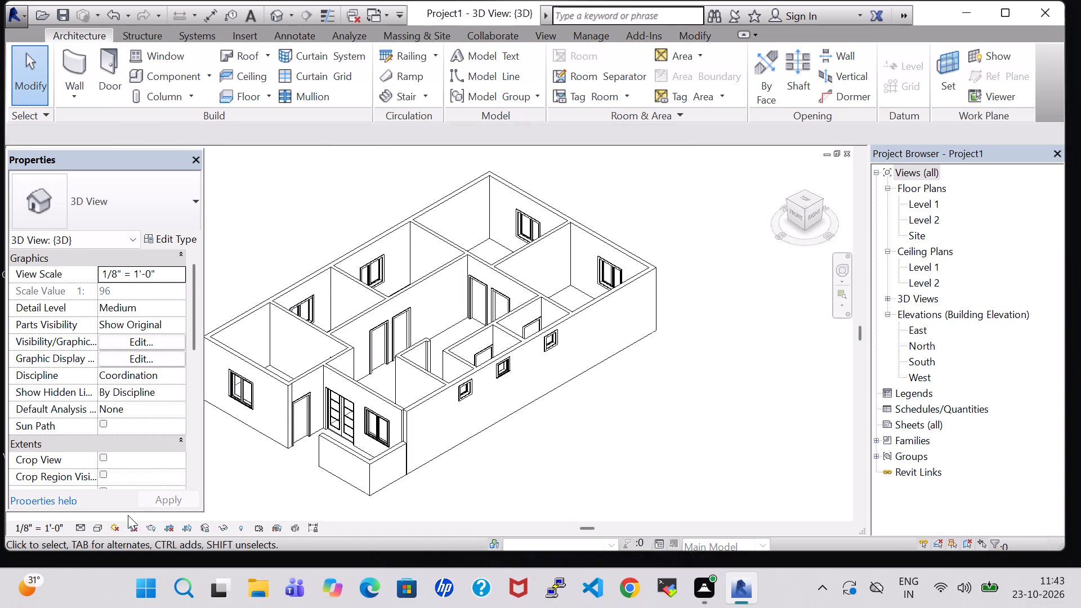
pyautogui.click(99, 524)
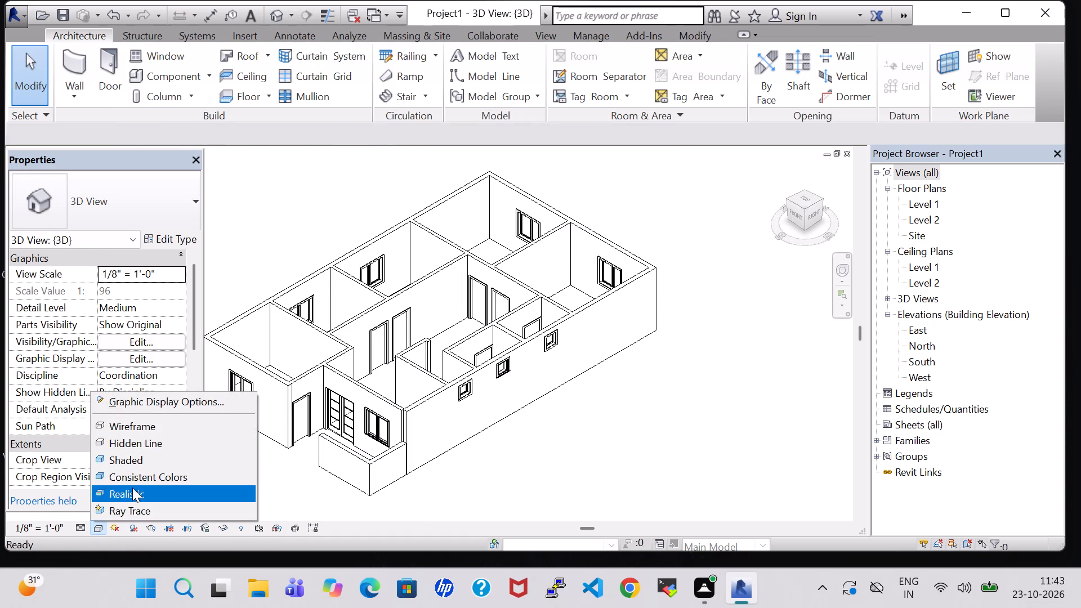
pyautogui.click(132, 490)
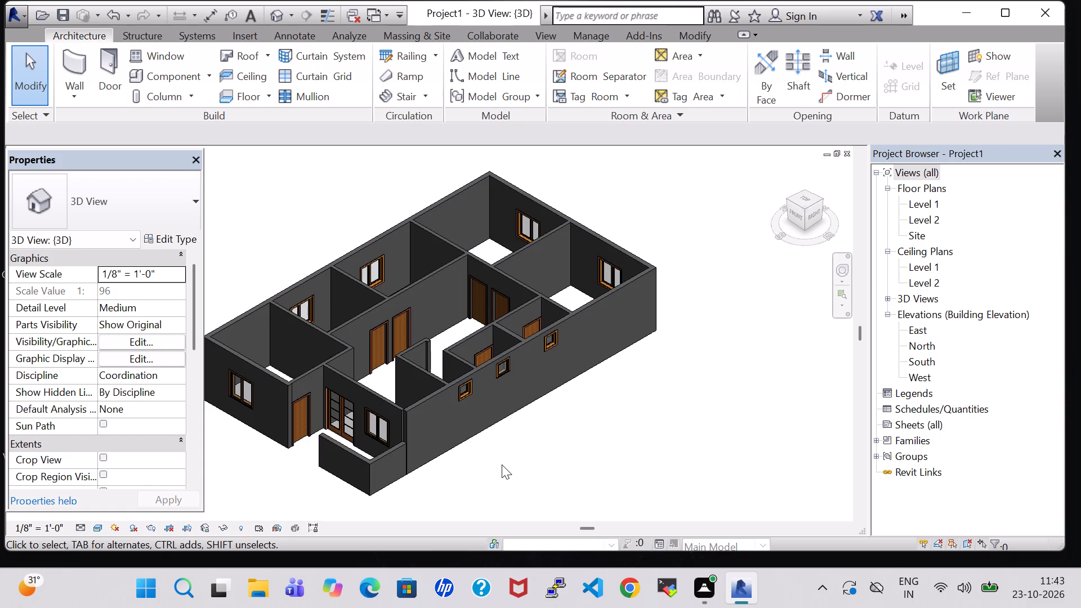
pyautogui.keyDown('shift'); pyautogui.moveTo(484, 461); pyautogui.dragTo(479, 438, button='middle'); pyautogui.keyUp('shift')
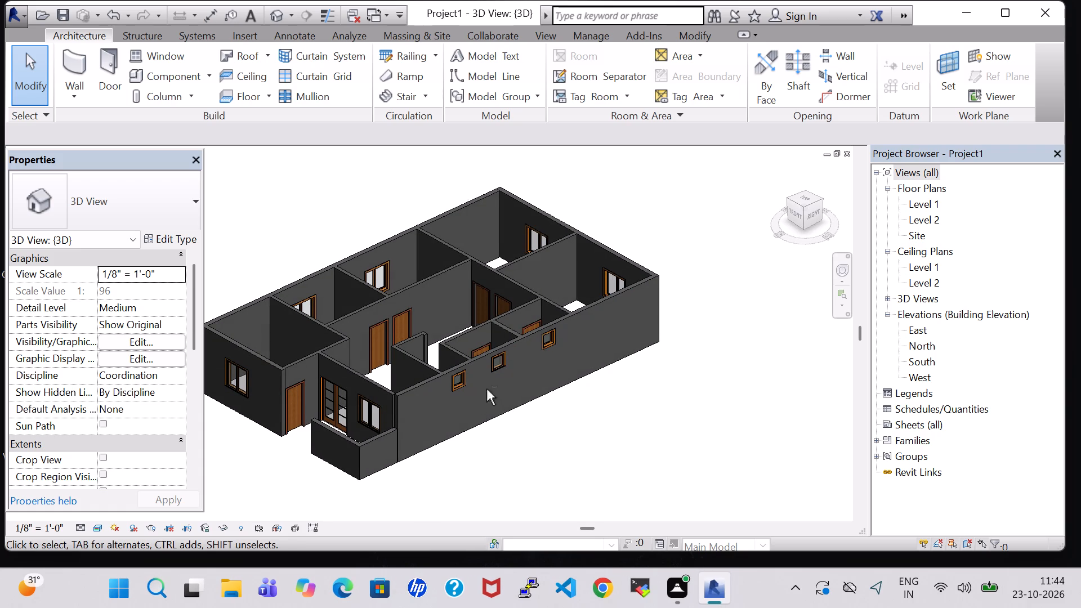
pyautogui.keyDown('shift'); pyautogui.moveTo(510, 450); pyautogui.dragTo(591, 472, button='middle'); pyautogui.keyUp('shift')
pyautogui.keyDown('shift'); pyautogui.moveTo(584, 379); pyautogui.dragTo(637, 392, button='middle'); pyautogui.keyUp('shift')
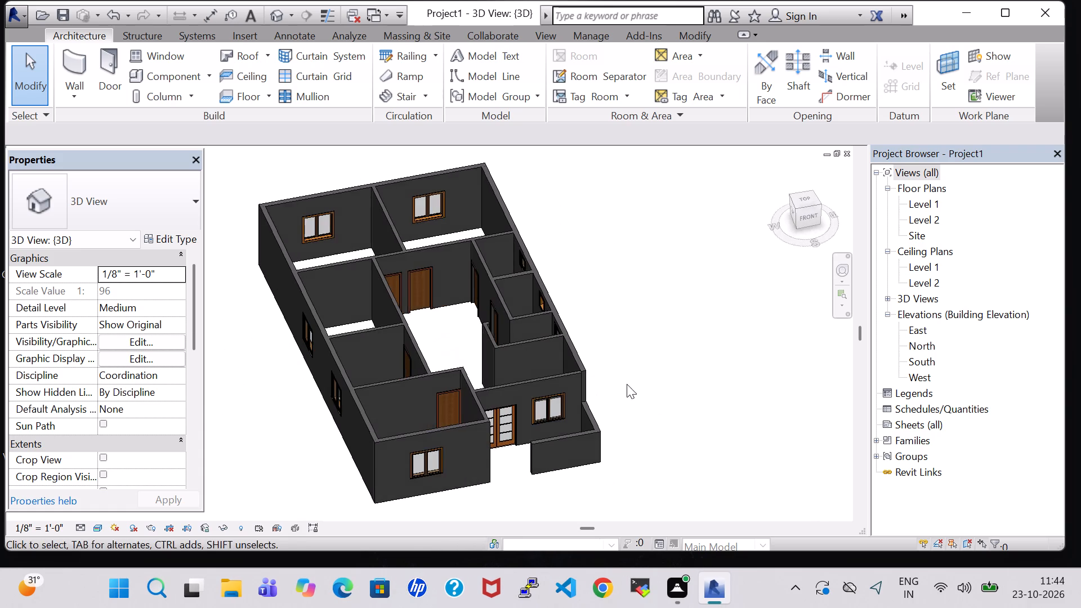
pyautogui.keyDown('shift'); pyautogui.moveTo(627, 384); pyautogui.dragTo(575, 398, button='middle'); pyautogui.keyUp('shift')
# Return to the Level 1 floor plan and load the Bed-Box family from the US Imperial Furniture Beds library for component placement.
pyautogui.doubleClick(923, 200)
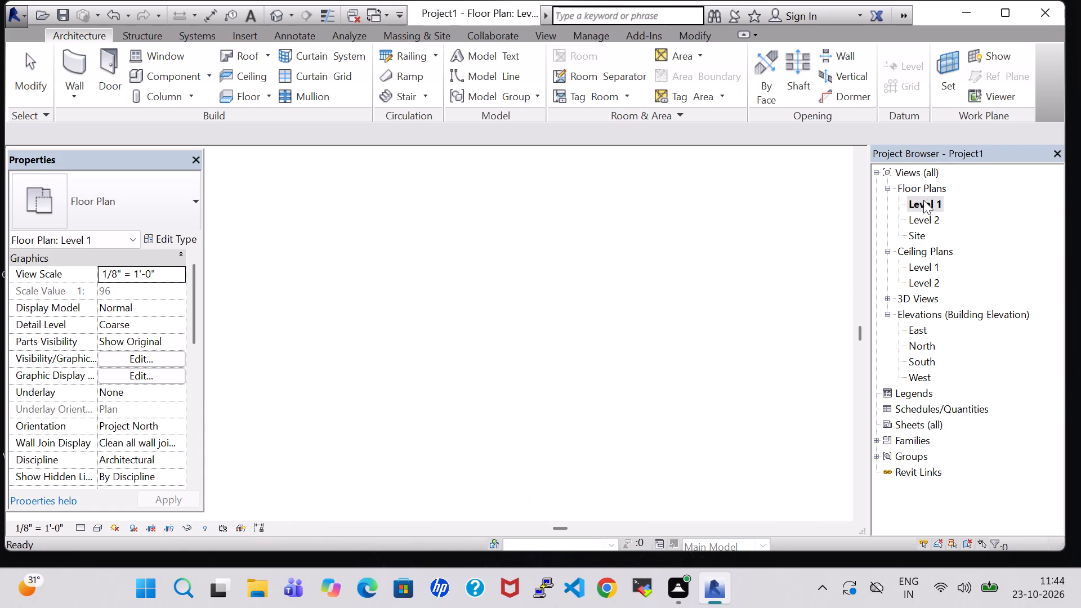
pyautogui.scroll(-4, 600, 265)
pyautogui.moveTo(658, 279); pyautogui.dragTo(671, 239, button='middle')
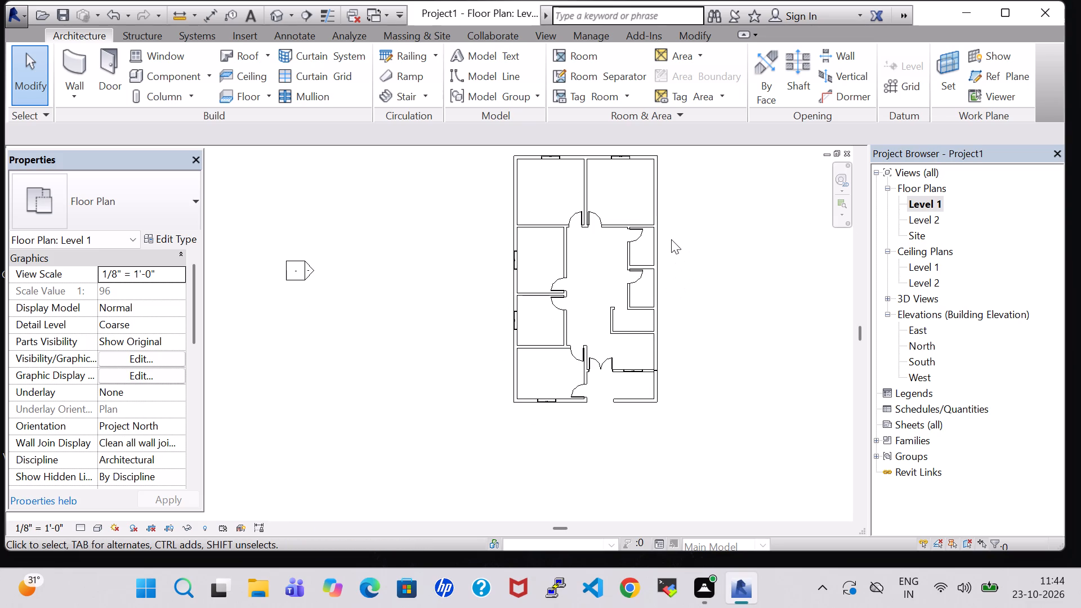
pyautogui.scroll(3, 671, 239)
pyautogui.moveTo(741, 310); pyautogui.dragTo(773, 267, button='middle')
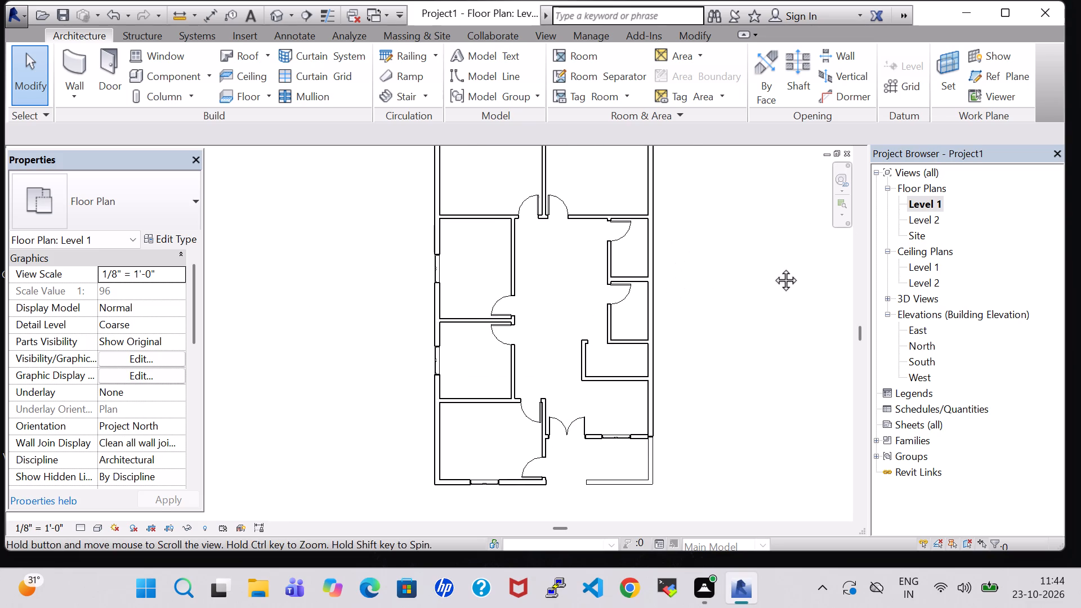
pyautogui.moveTo(773, 267); pyautogui.dragTo(796, 208, button='middle')
pyautogui.scroll(1, 796, 207)
pyautogui.moveTo(787, 203); pyautogui.dragTo(792, 378, button='middle')
pyautogui.scroll(1, 796, 399)
pyautogui.moveTo(801, 412); pyautogui.dragTo(808, 440, button='middle')
pyautogui.moveTo(754, 228); pyautogui.dragTo(778, 369, button='middle')
pyautogui.click(178, 76)
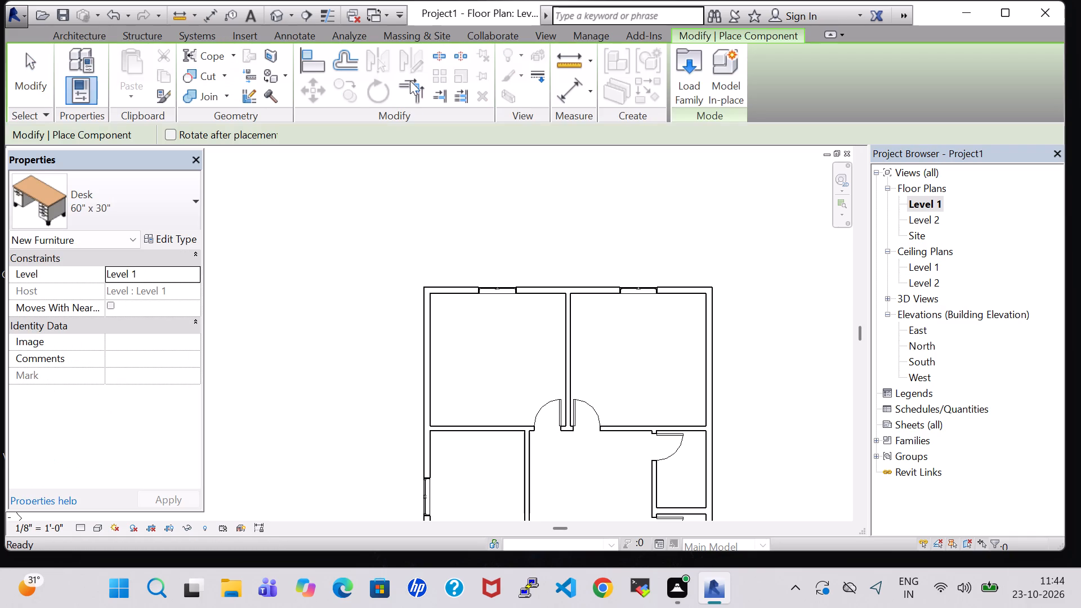
pyautogui.click(694, 90)
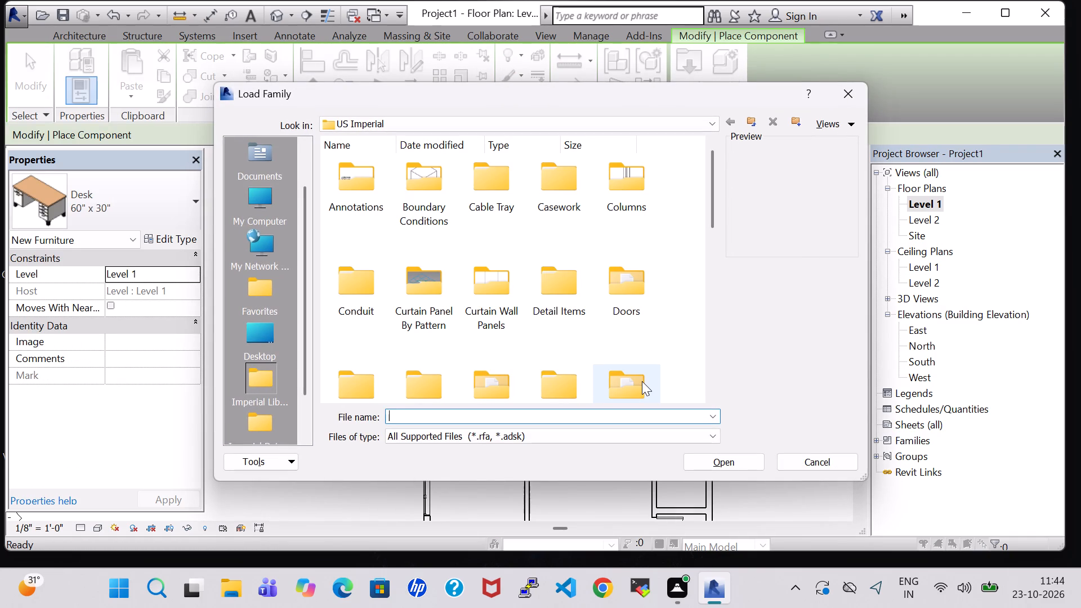
pyautogui.scroll(-2, 602, 360)
pyautogui.scroll(1, 611, 173)
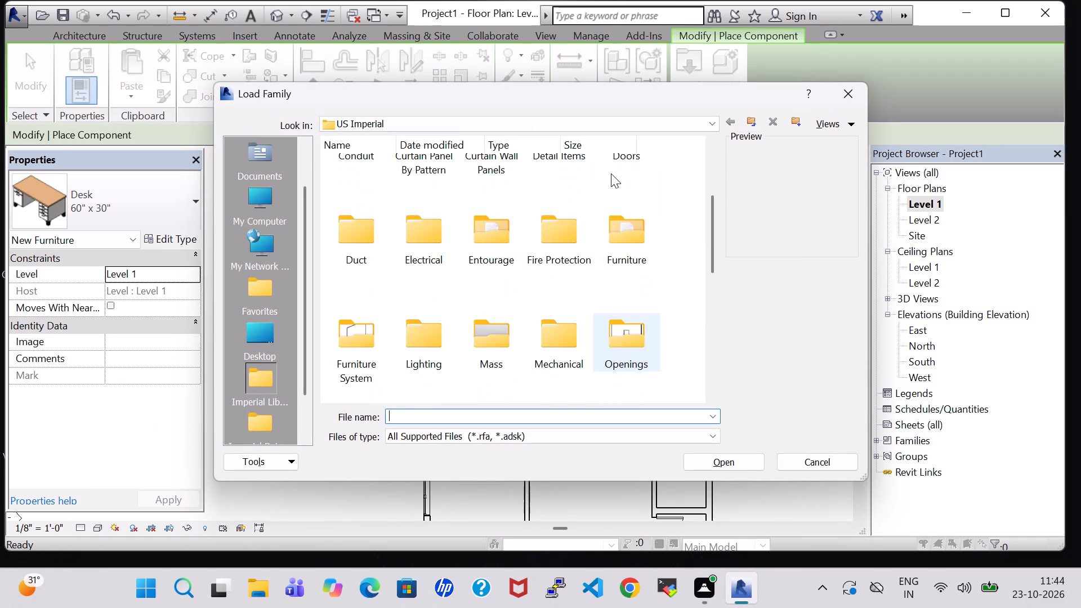
pyautogui.doubleClick(617, 241)
pyautogui.doubleClick(352, 191)
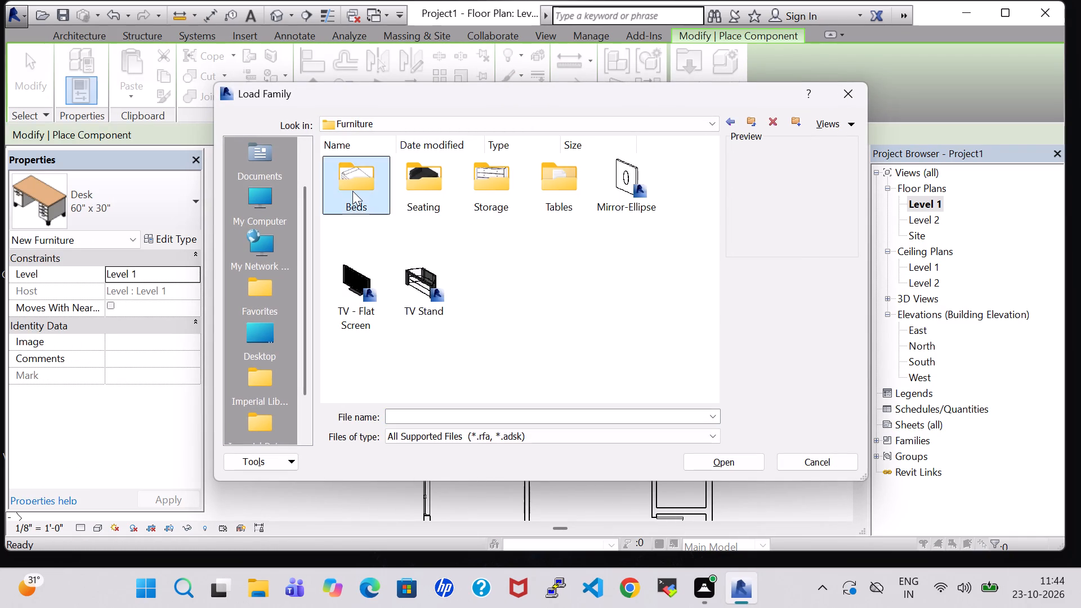
pyautogui.click(360, 191)
pyautogui.click(746, 458)
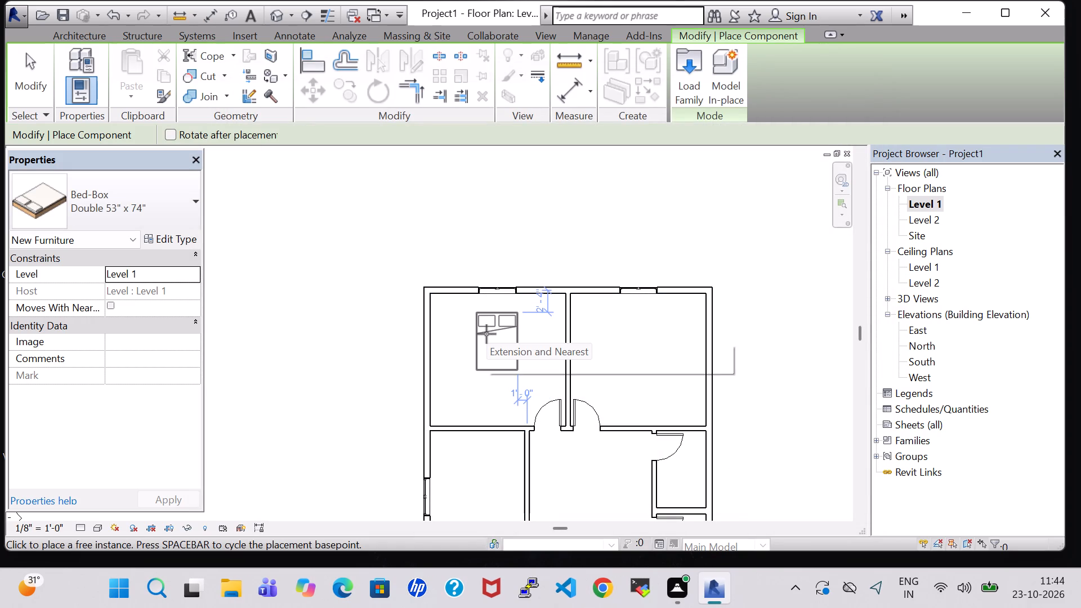
# Place a Double 53" x 74" Bed-Box in the northwest room, head toward the west wall, about 3'-8" from the north wall.
pyautogui.press('space')
pyautogui.scroll(6, 474, 349)
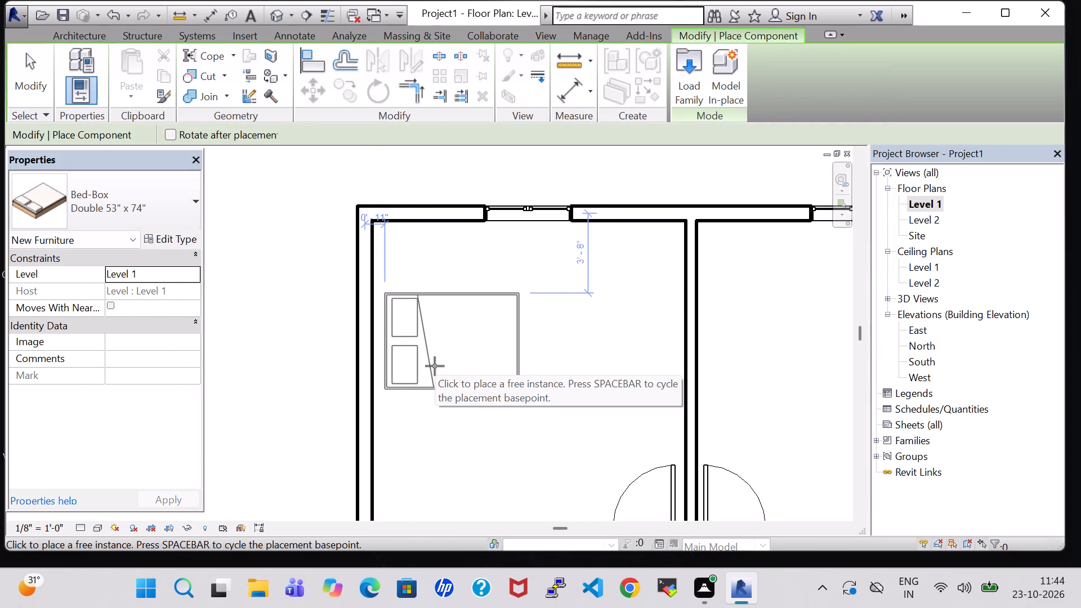
pyautogui.click(435, 366)
pyautogui.press('Escape')
pyautogui.press('Escape')
# Change the northwest room's bed to the Queen 60" x 79" type.
pyautogui.click(435, 357)
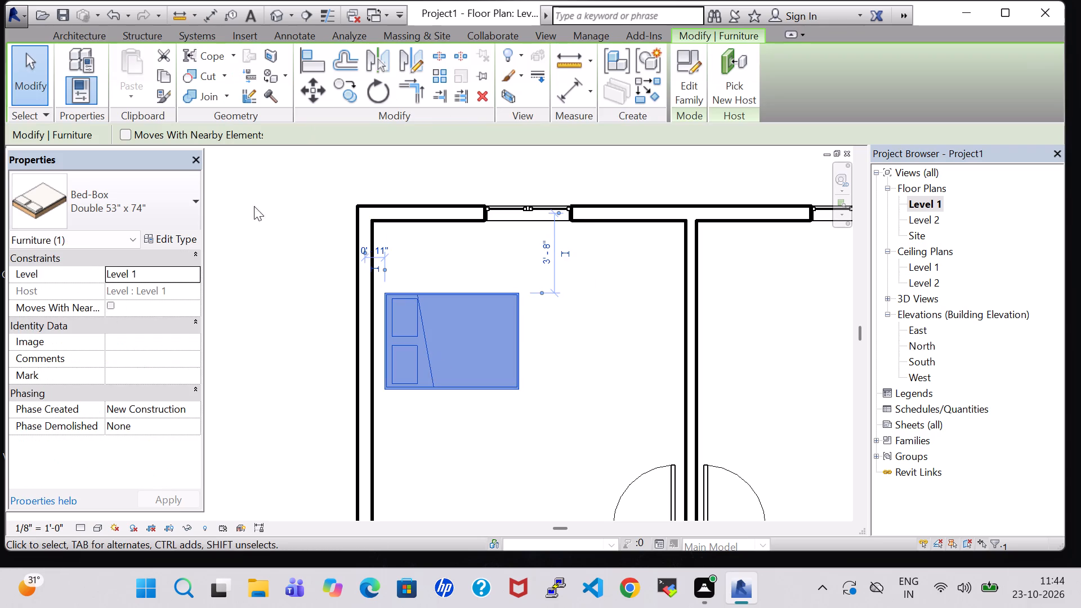
pyautogui.click(168, 199)
pyautogui.click(160, 310)
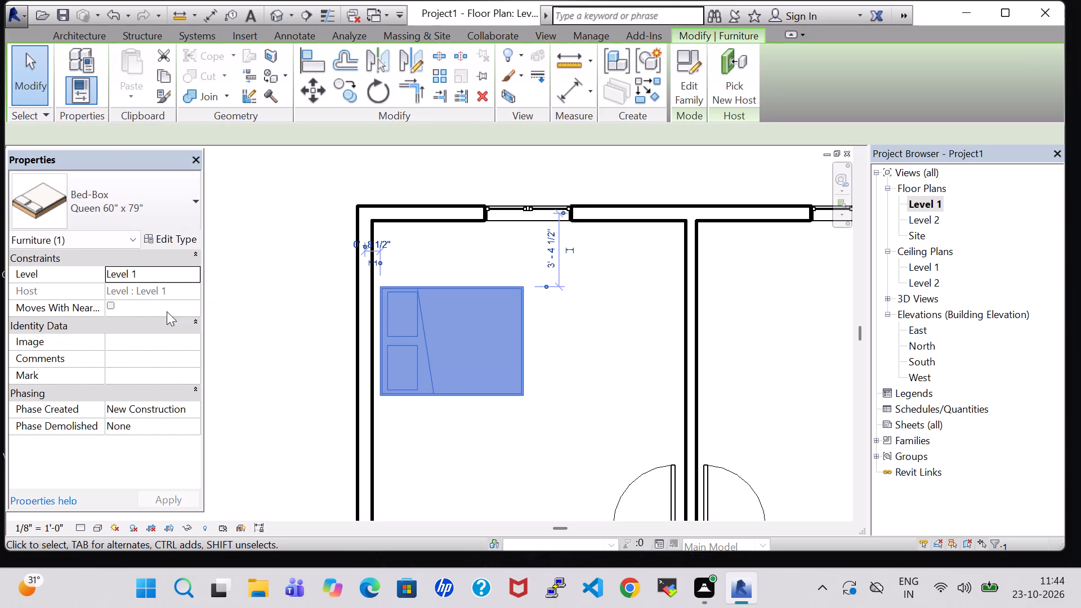
pyautogui.click(613, 342)
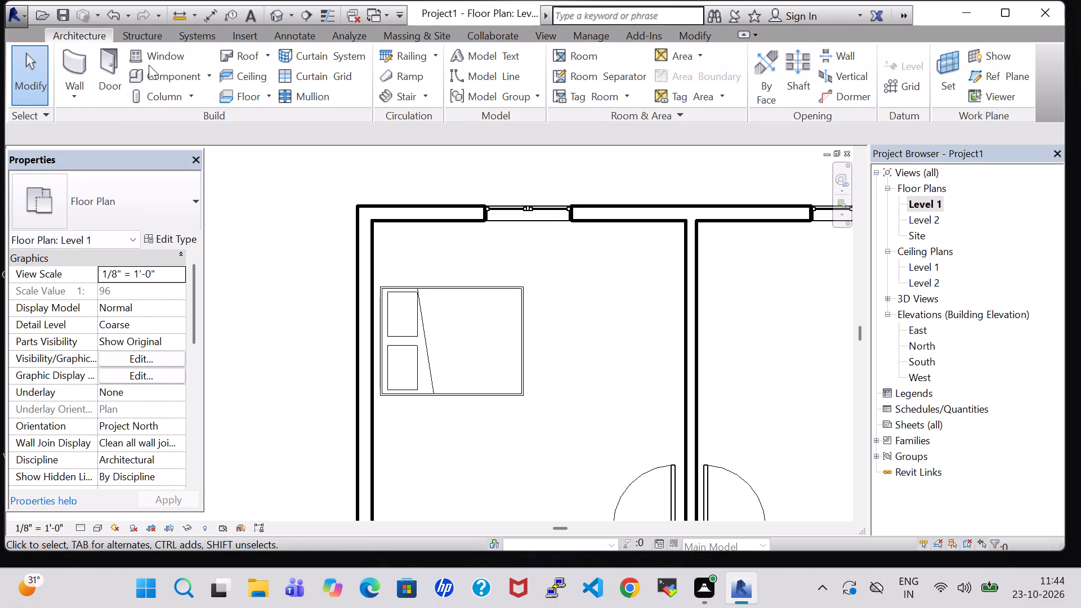
# Load the Table-End family from the Furniture Tables library and place a 24" x 24" table between the bed and the north wall.
pyautogui.click(155, 77)
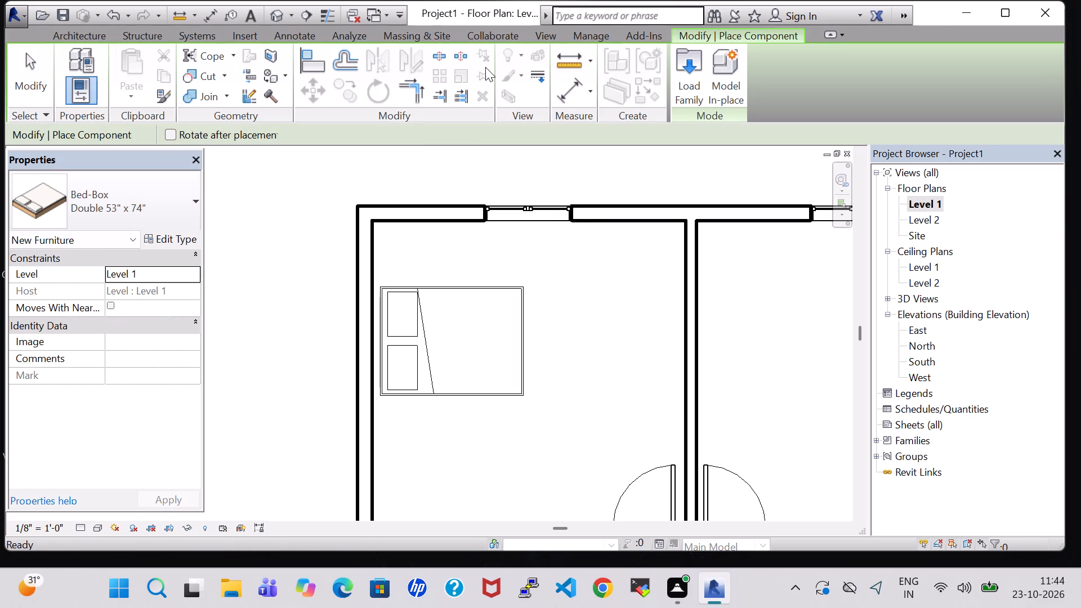
pyautogui.click(682, 66)
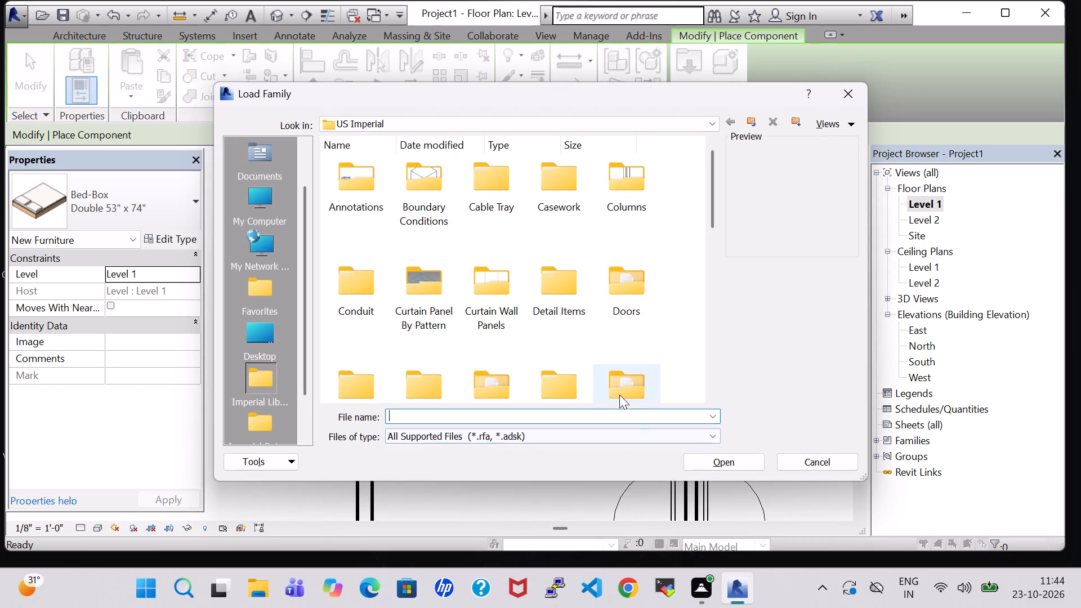
pyautogui.doubleClick(619, 387)
pyautogui.doubleClick(553, 200)
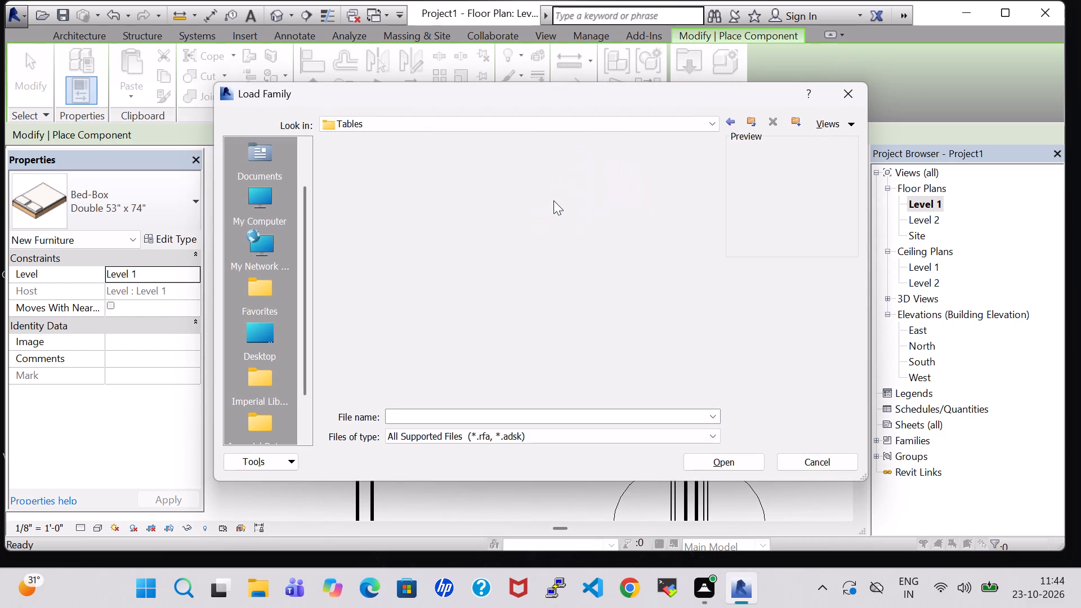
pyautogui.click(488, 265)
pyautogui.click(707, 463)
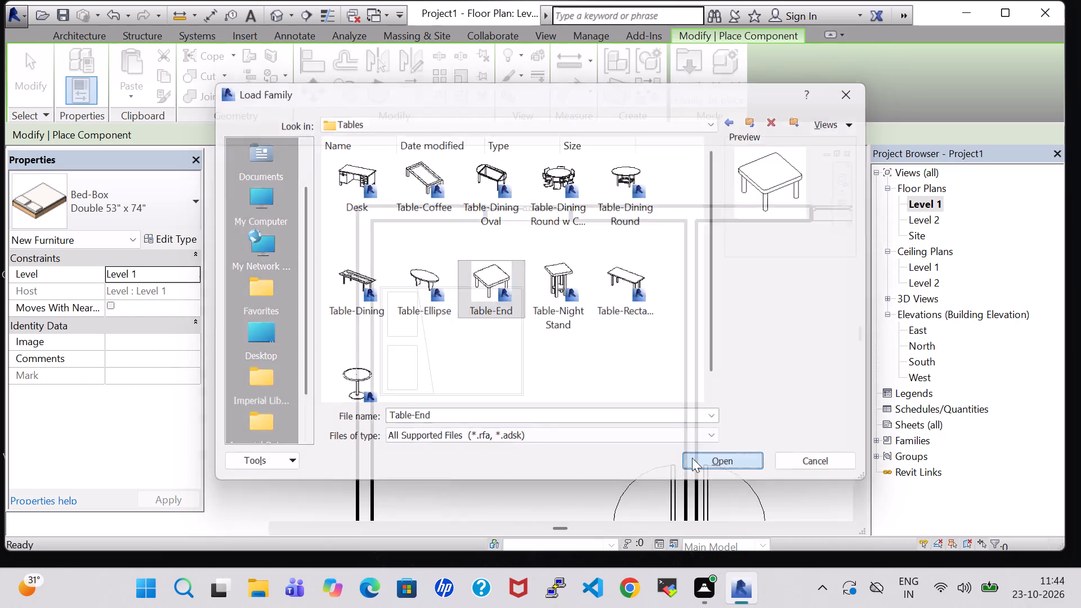
pyautogui.scroll(3, 400, 265)
pyautogui.click(400, 253)
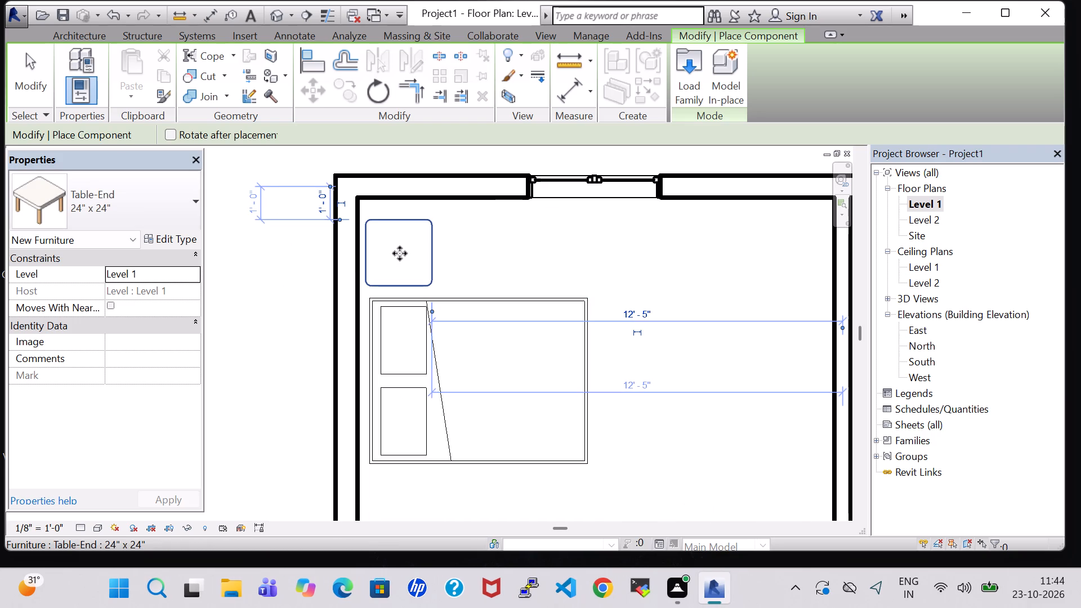
pyautogui.press('Escape')
pyautogui.press('Escape')
# Load the Table-Coffee family from the Furniture Tables library and place a 24" x 24" x 24" table just south of the bed's head.
pyautogui.click(151, 81)
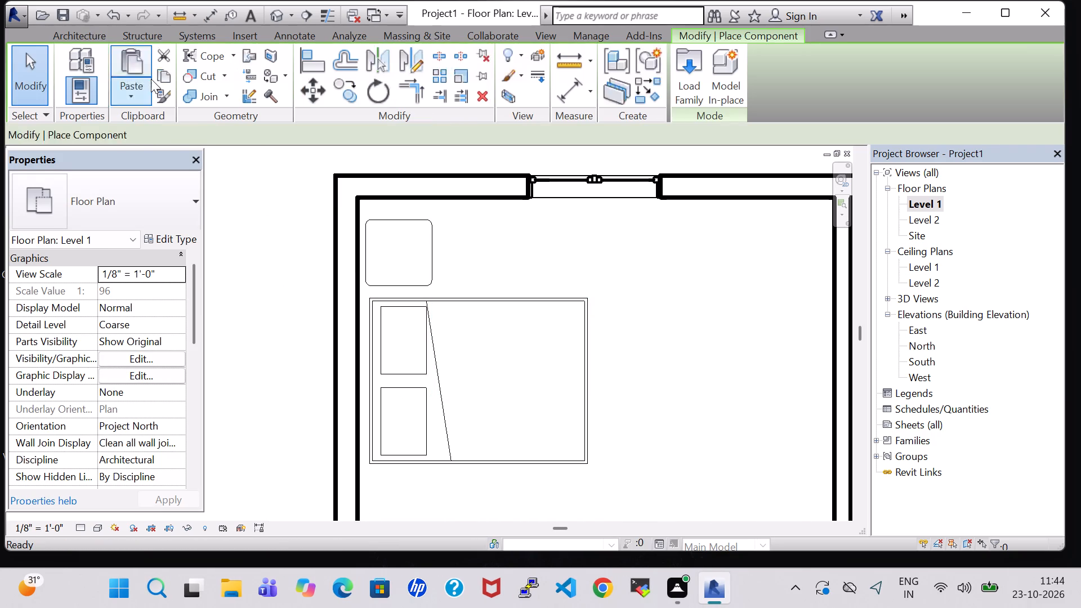
pyautogui.click(678, 78)
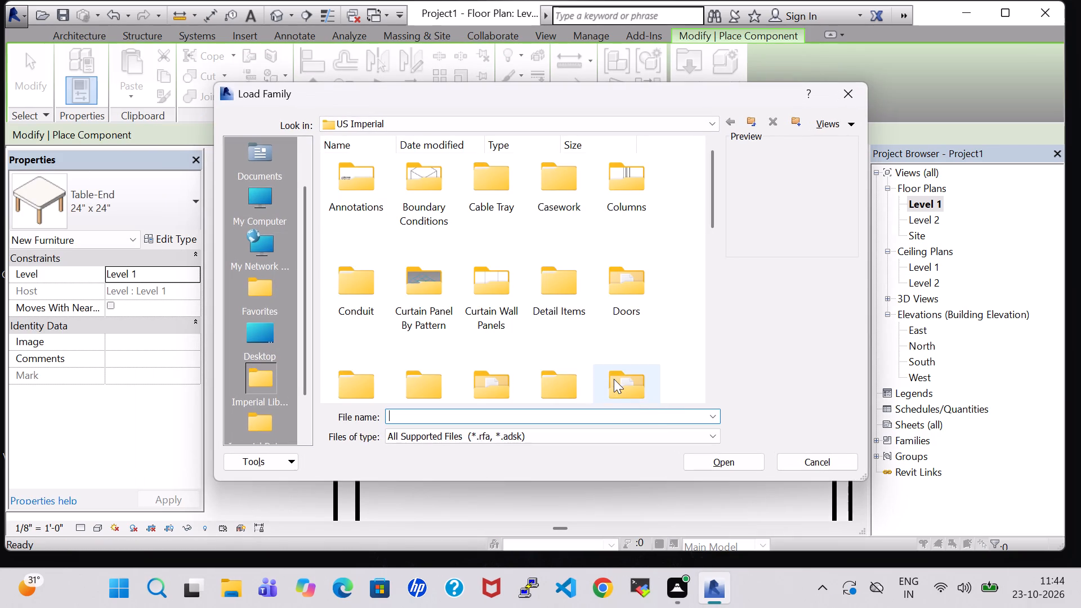
pyautogui.doubleClick(614, 379)
pyautogui.doubleClick(553, 185)
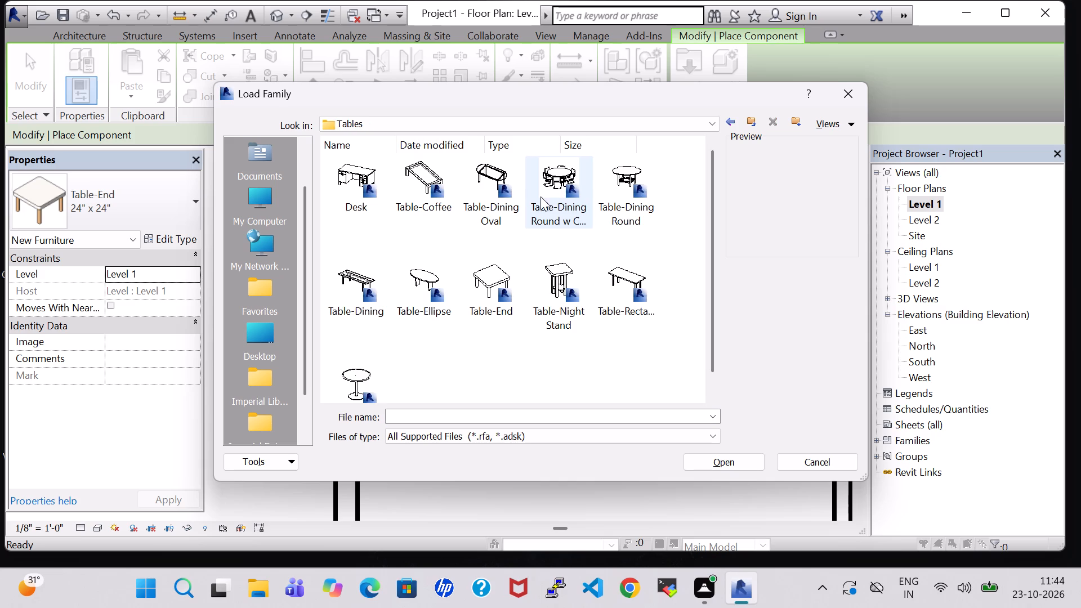
pyautogui.click(419, 191)
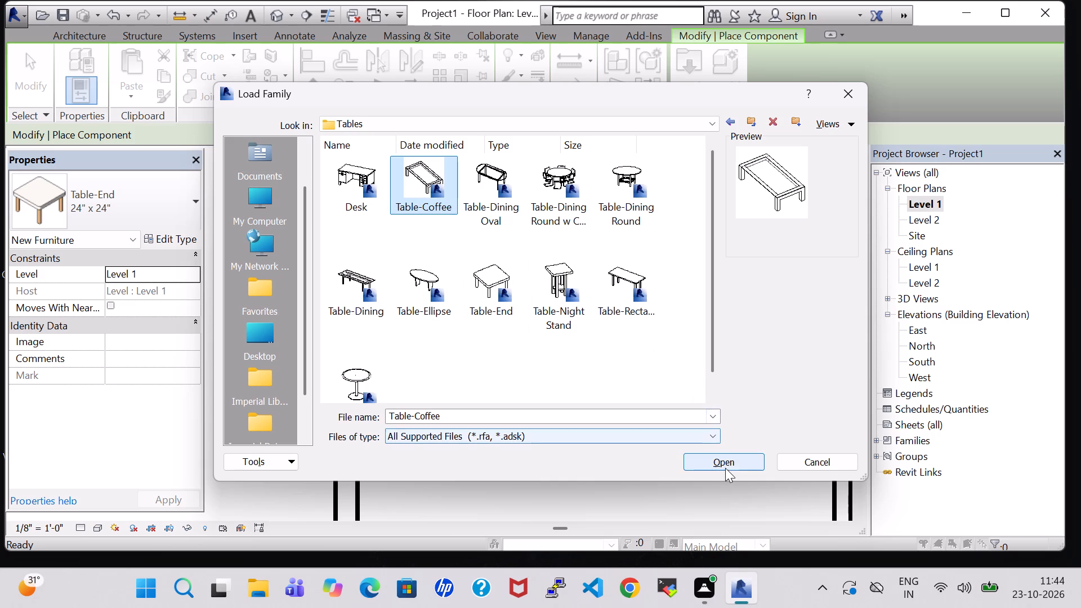
pyautogui.click(723, 466)
pyautogui.moveTo(508, 466); pyautogui.dragTo(499, 337, button='middle')
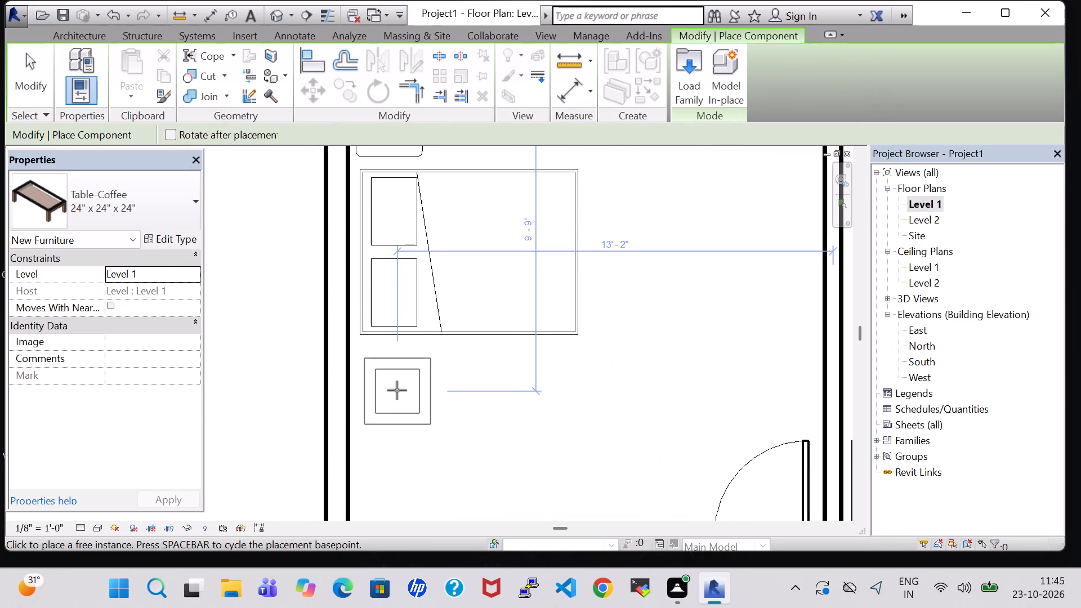
pyautogui.click(394, 389)
pyautogui.press('Escape')
pyautogui.press('Escape')
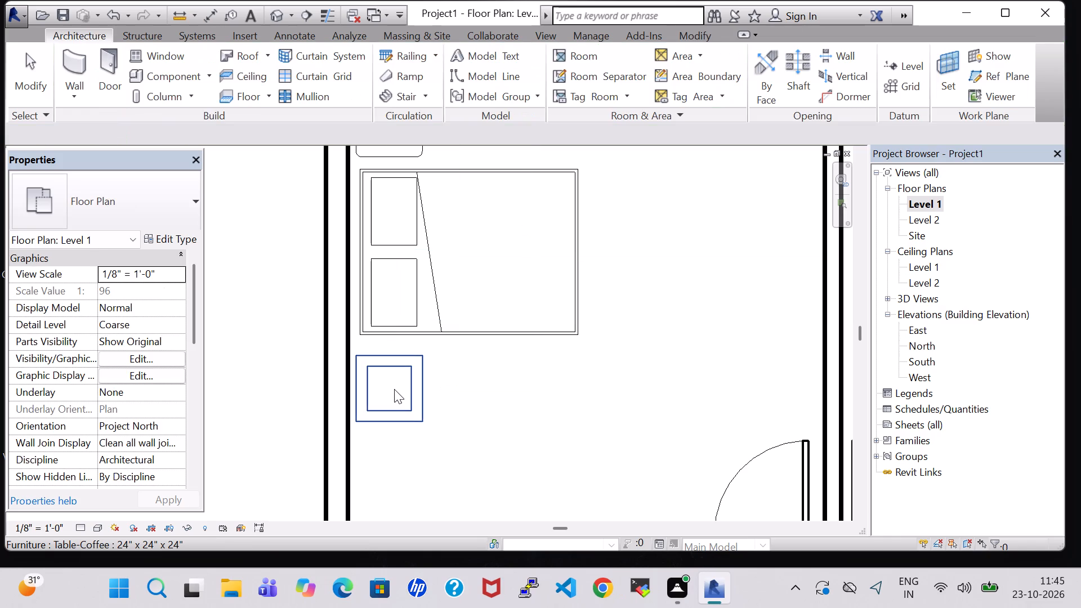
# Nudge the coffee table and the bed slightly west, closer to the northwest room's west wall.
pyautogui.click(394, 389)
pyautogui.press('Left')
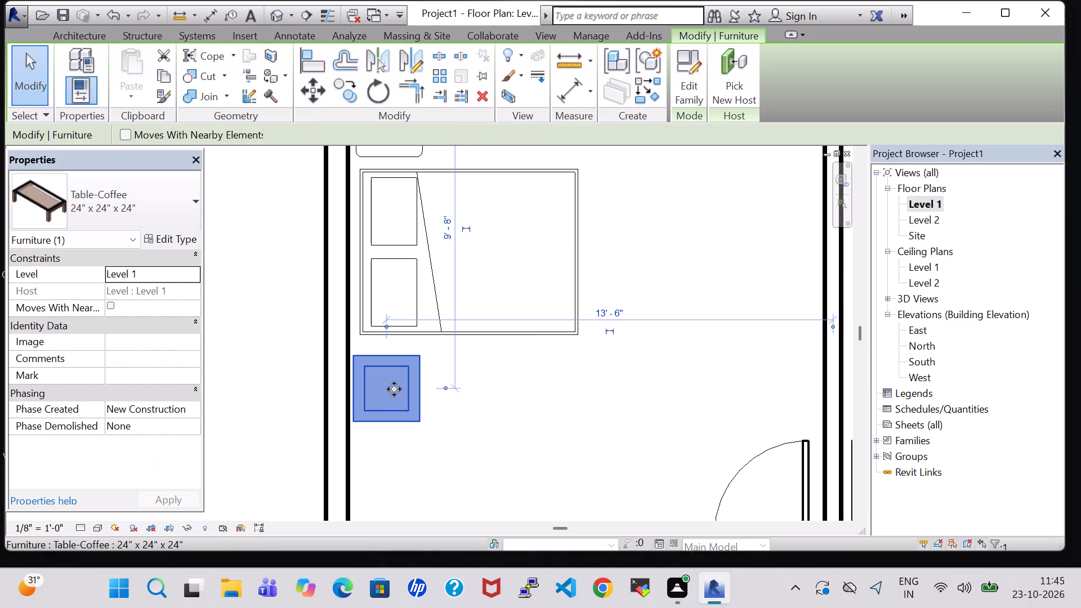
pyautogui.click(542, 338)
pyautogui.press('Left')
pyautogui.press('Left')
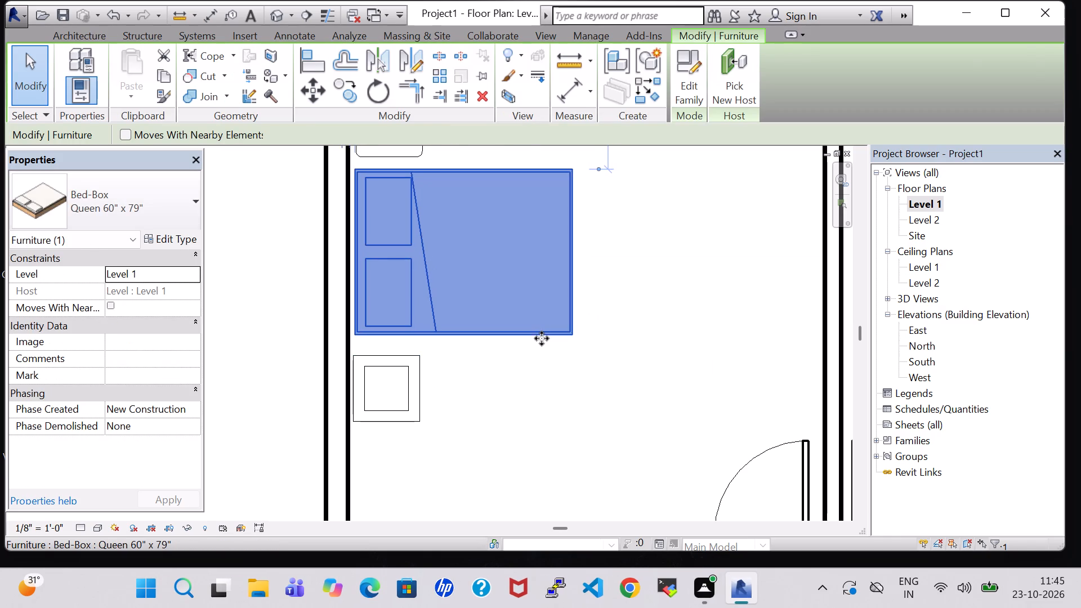
pyautogui.click(628, 317)
# Load the RPC Plant - Tropical family from the Planting library and place an Agave - 1.5' at the end table's east edge.
pyautogui.moveTo(628, 315); pyautogui.dragTo(654, 461, button='middle')
pyautogui.scroll(-2, 584, 302)
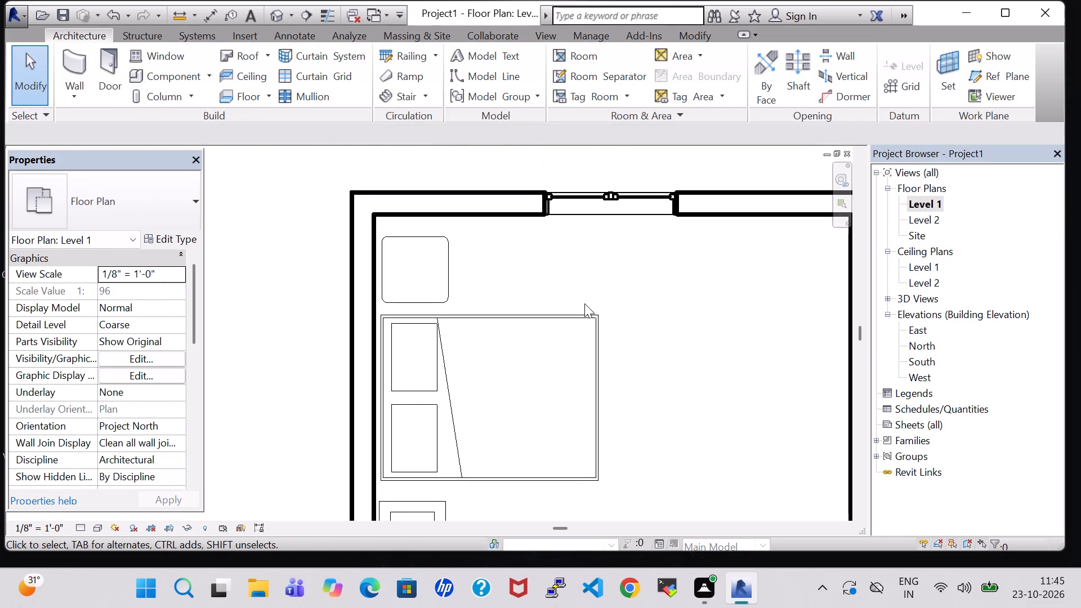
pyautogui.scroll(-1, 584, 303)
pyautogui.click(173, 84)
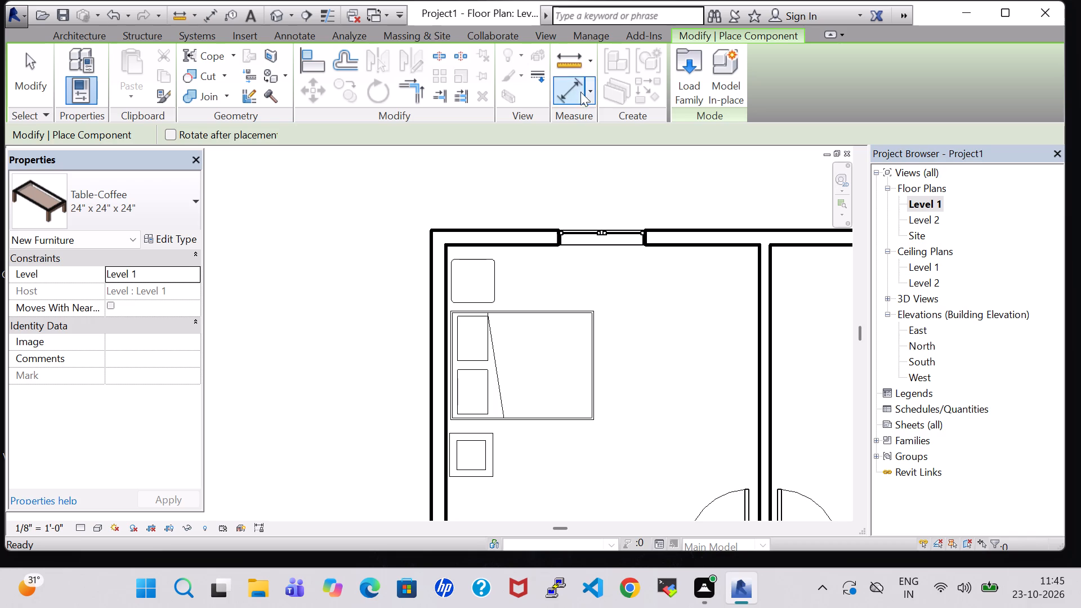
pyautogui.click(693, 85)
pyautogui.scroll(-1, 669, 333)
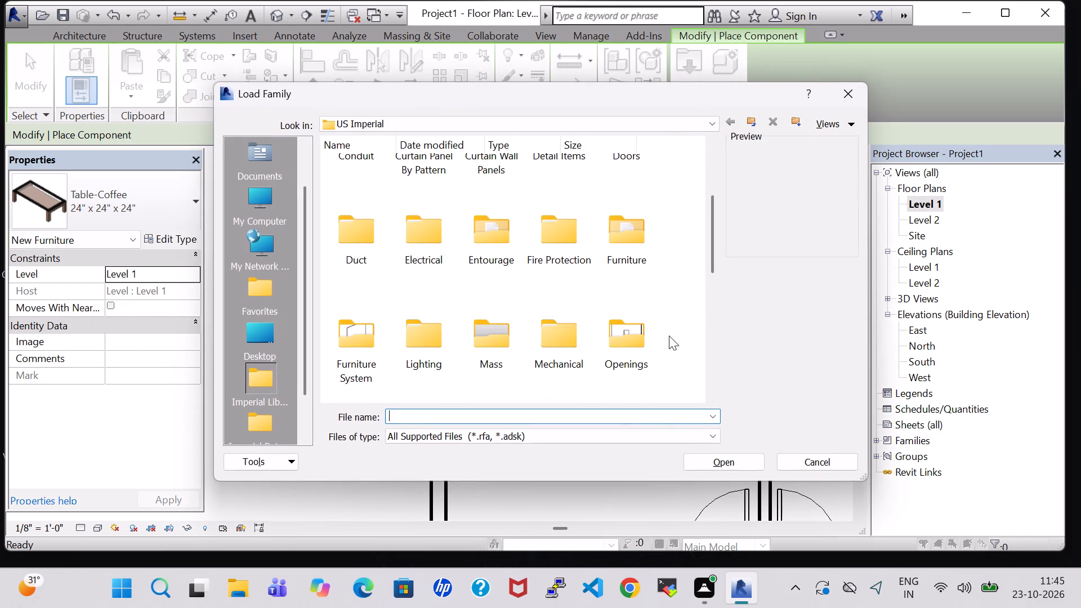
pyautogui.scroll(-2, 638, 327)
pyautogui.scroll(3, 638, 327)
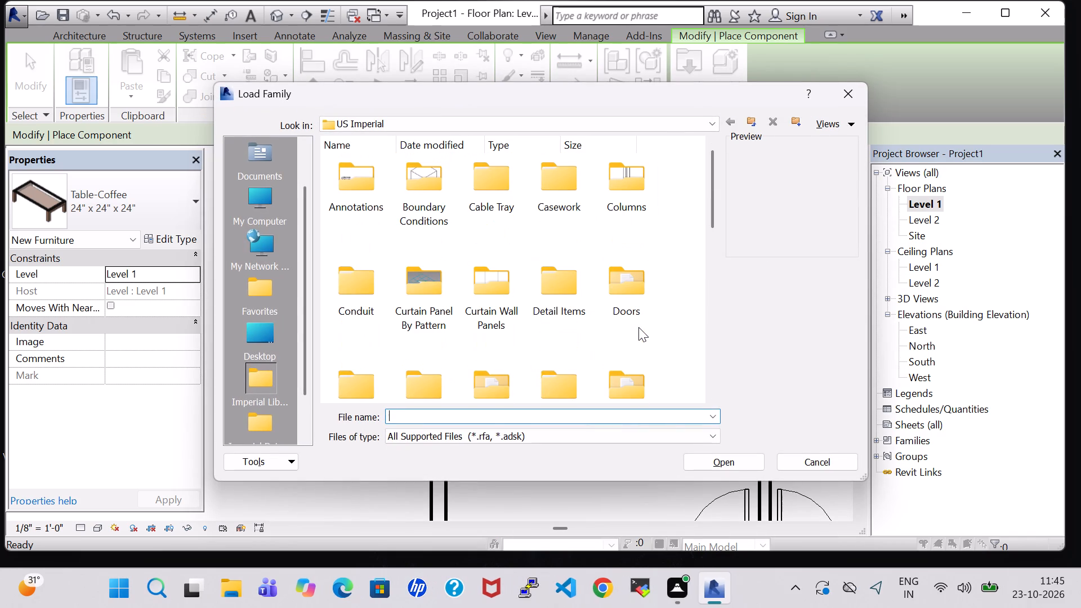
pyautogui.scroll(-1, 638, 327)
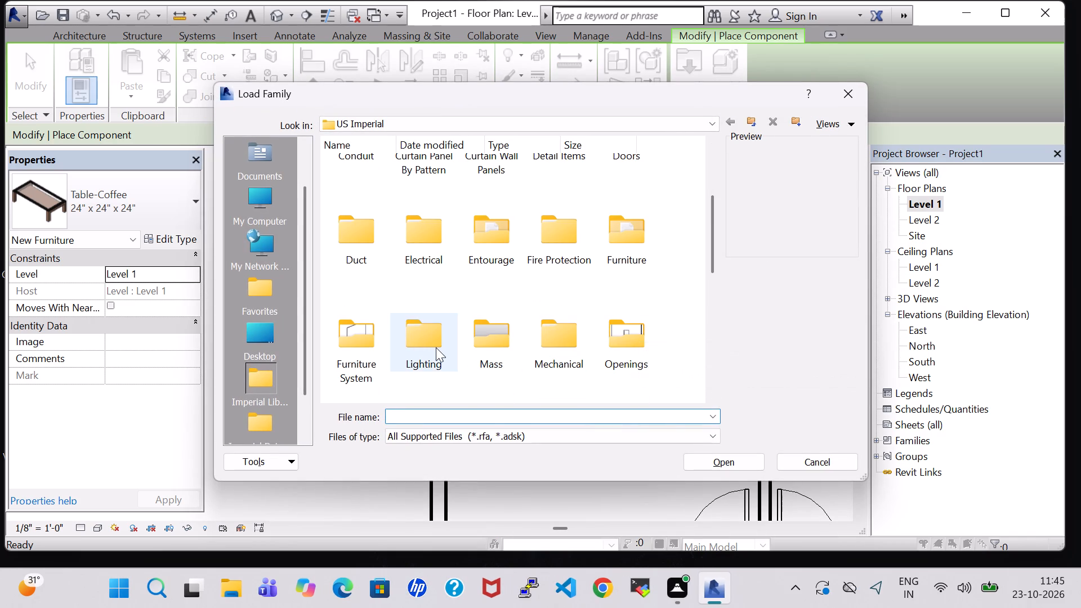
pyautogui.click(436, 347)
pyautogui.press('p')
pyautogui.doubleClick(407, 184)
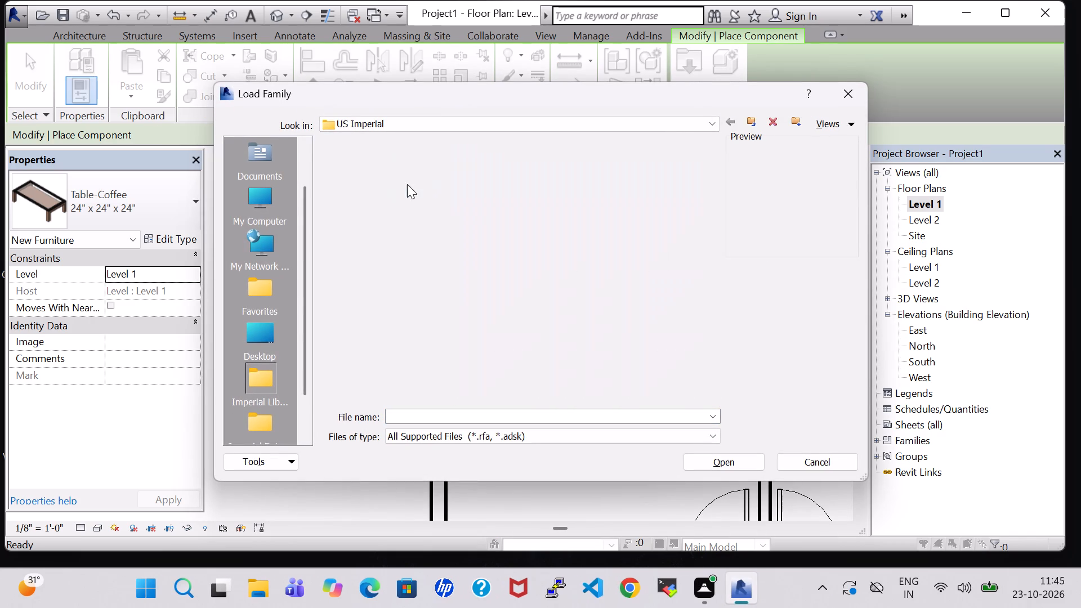
pyautogui.click(367, 188)
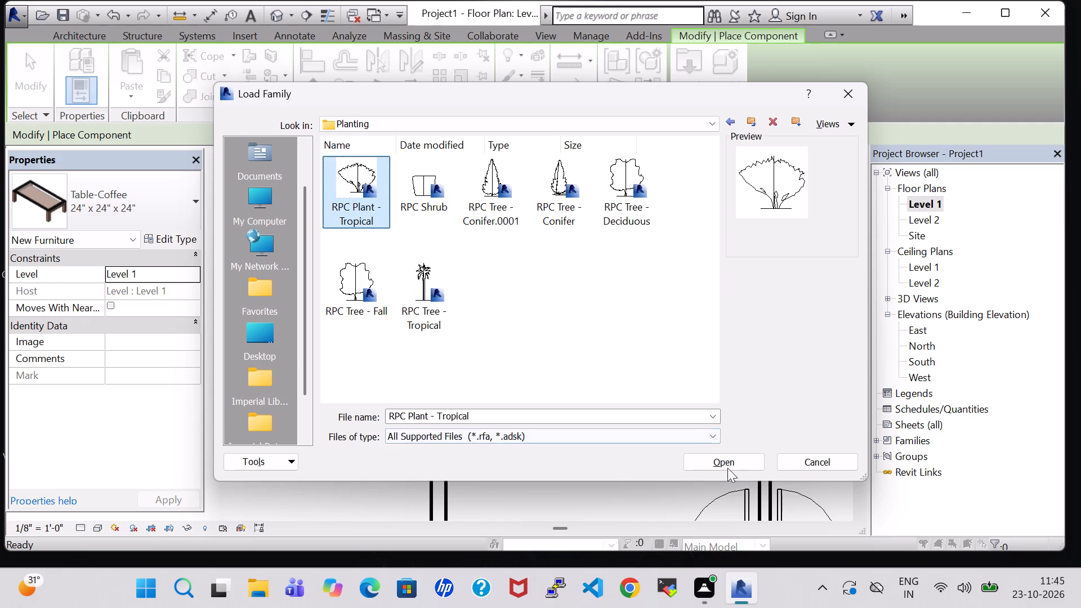
pyautogui.click(725, 462)
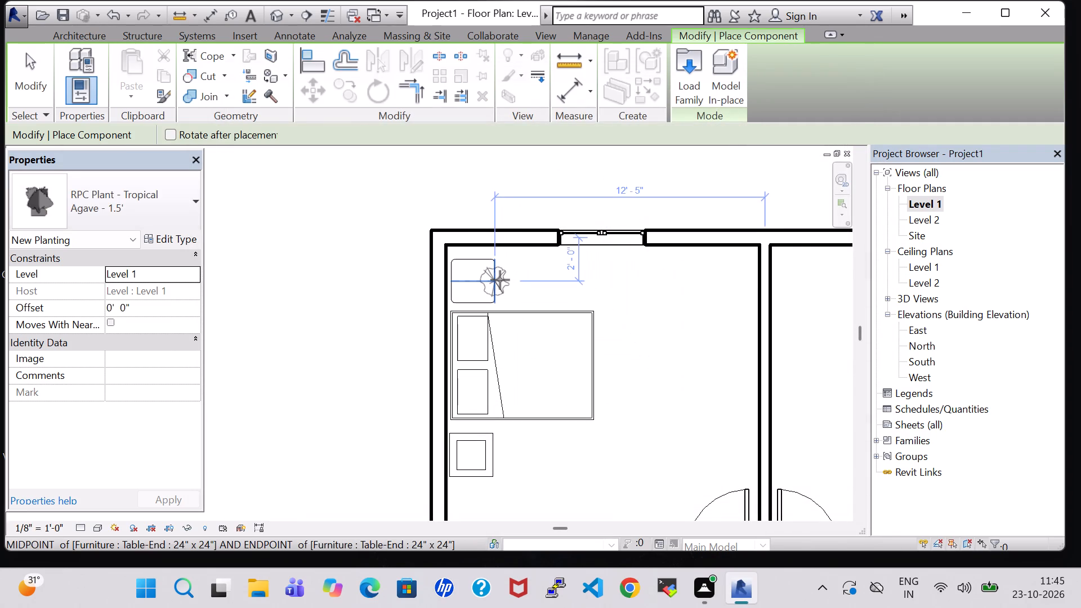
pyautogui.click(500, 280)
pyautogui.press('Escape')
pyautogui.press('Escape')
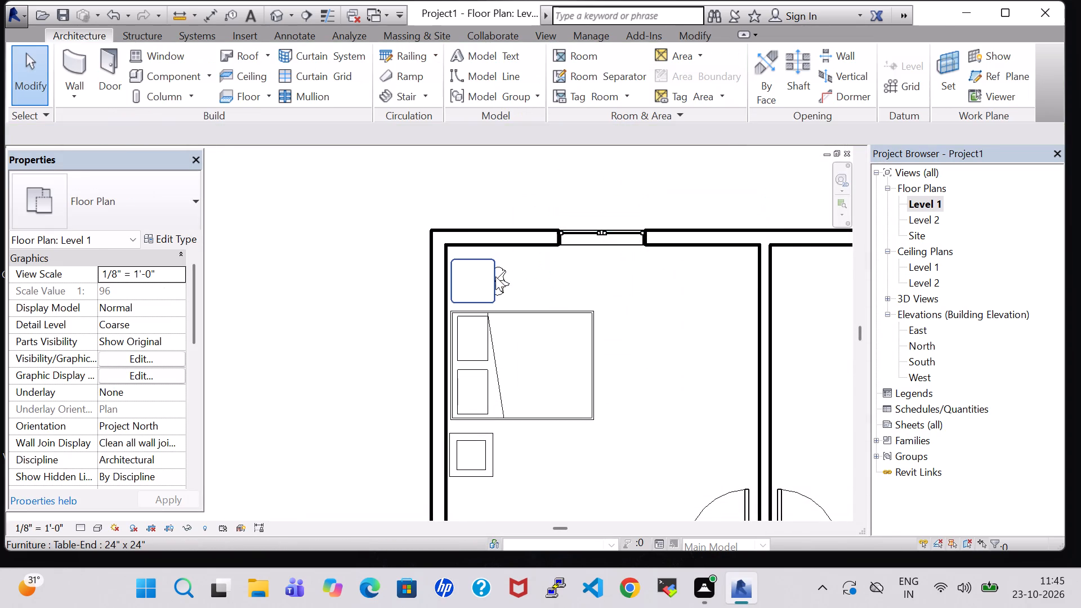
# Set the agave plant's offset from Level 1 to 2' 0".
pyautogui.click(506, 284)
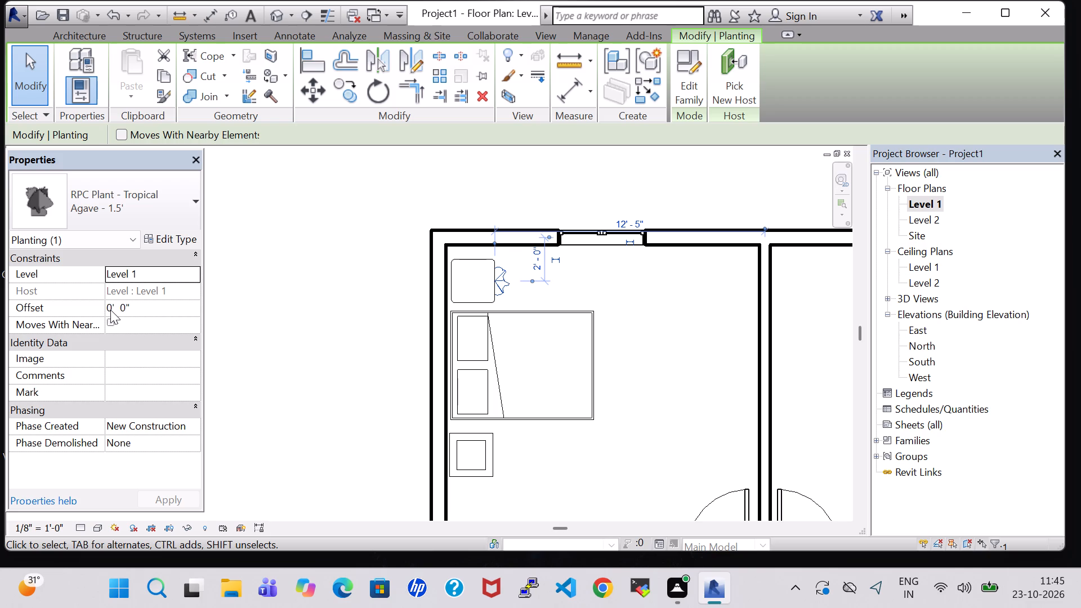
pyautogui.doubleClick(110, 310)
pyautogui.press('BackSpace')
pyautogui.press('2')
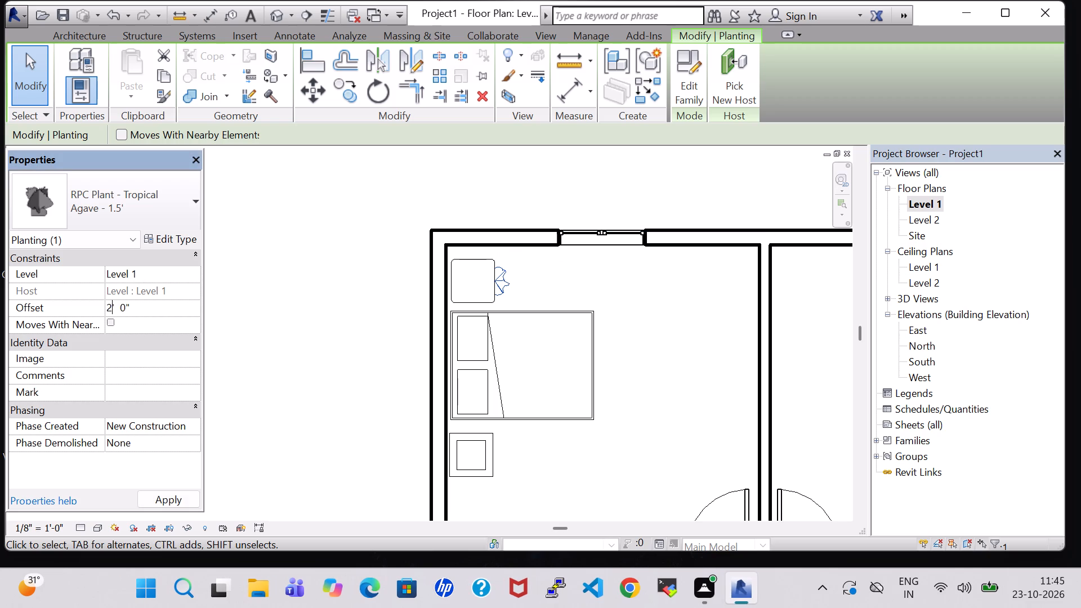
pyautogui.click(174, 501)
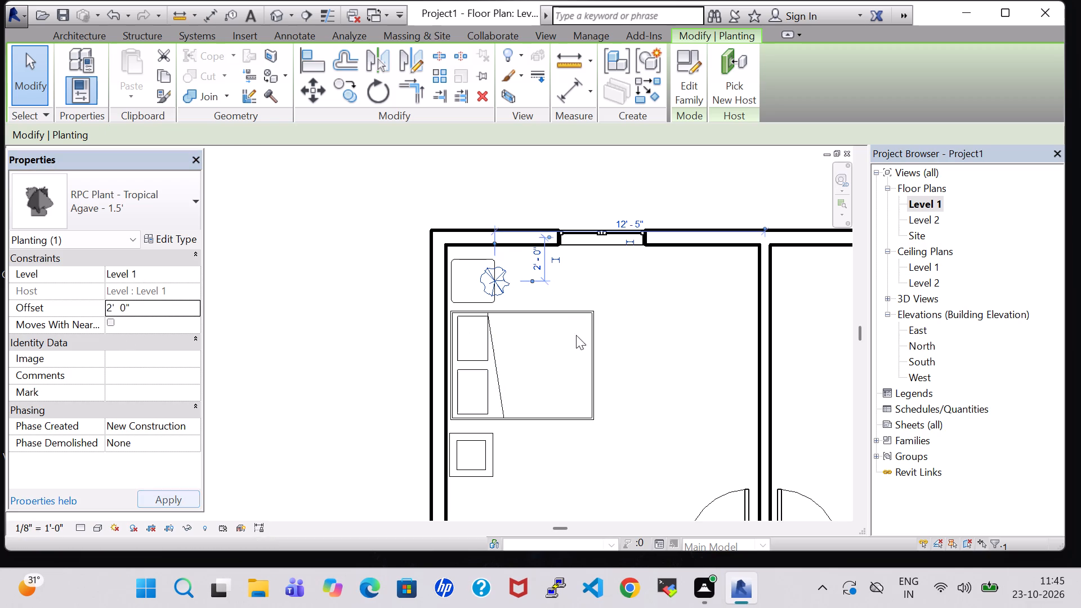
pyautogui.click(656, 356)
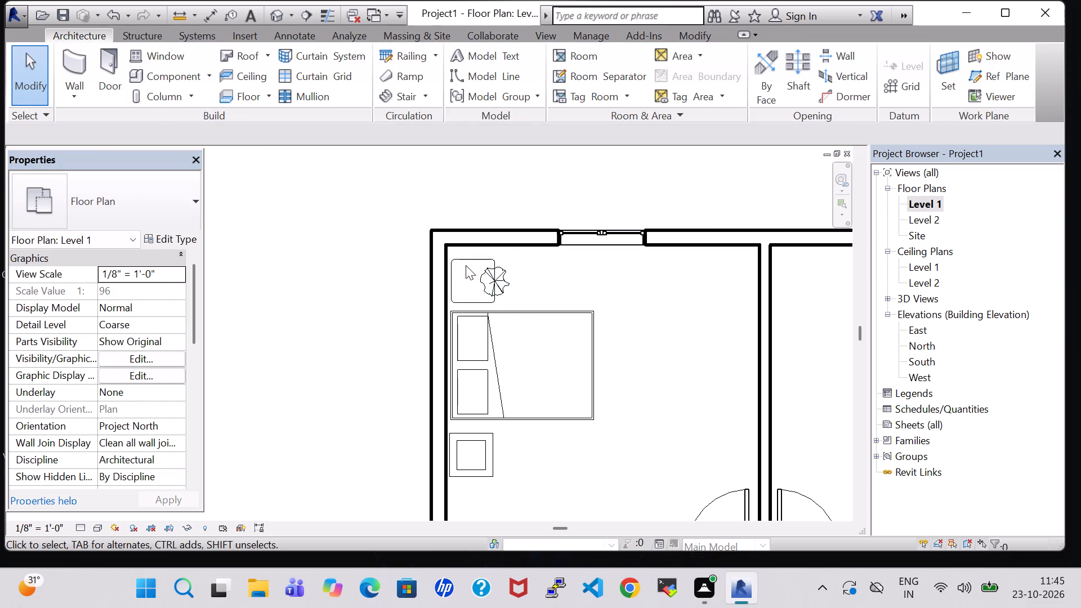
# Set the height of the Table-End 24" x 24" type to 2' 0".
pyautogui.click(466, 265)
pyautogui.click(160, 240)
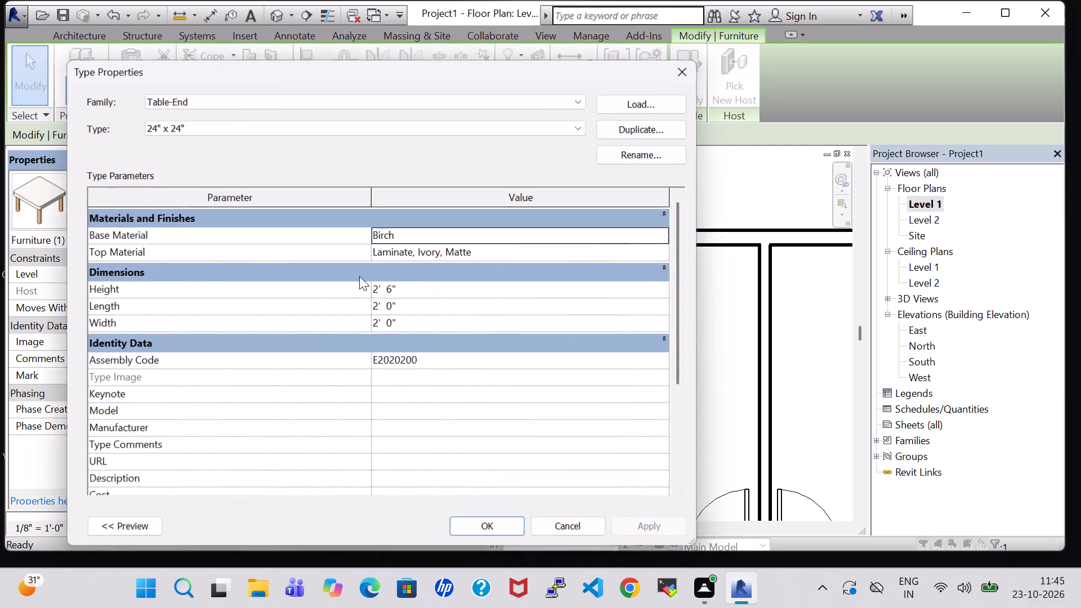
pyautogui.click(394, 290)
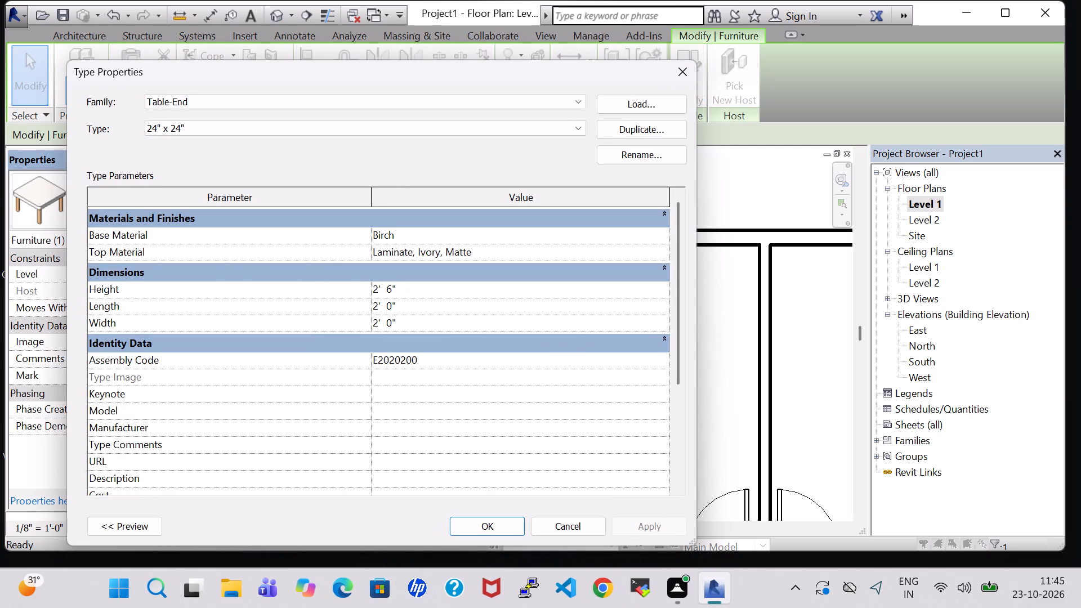
pyautogui.press('BackSpace')
pyautogui.press('0')
pyautogui.click(489, 529)
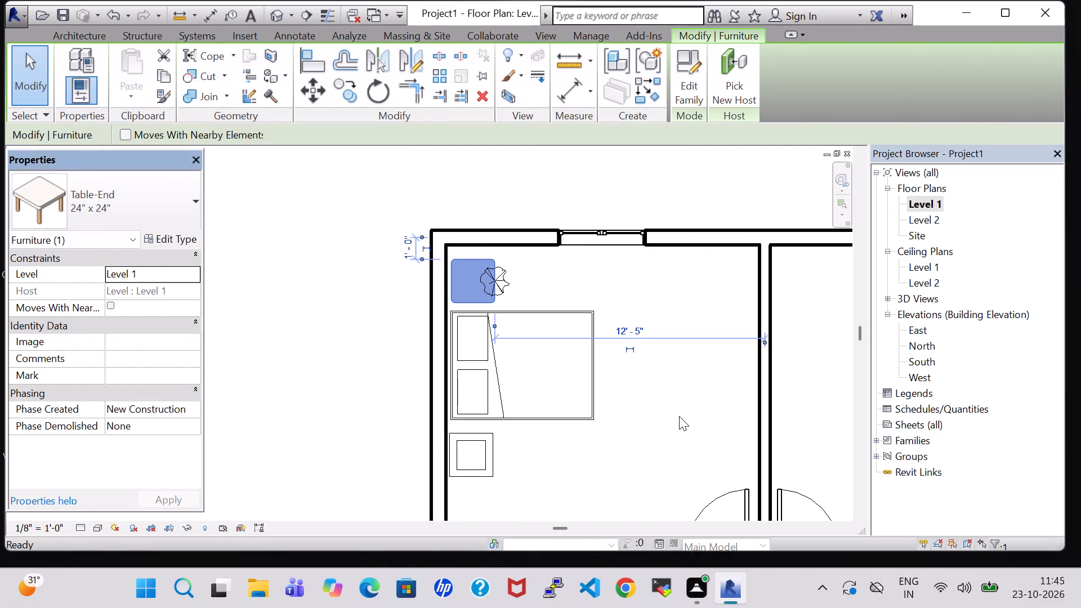
pyautogui.click(678, 414)
# Nudge the agave plant west to centre it on the end table.
pyautogui.click(498, 274)
pyautogui.press('Left')
pyautogui.press('Left')
pyautogui.press('Left')
pyautogui.press('Left')
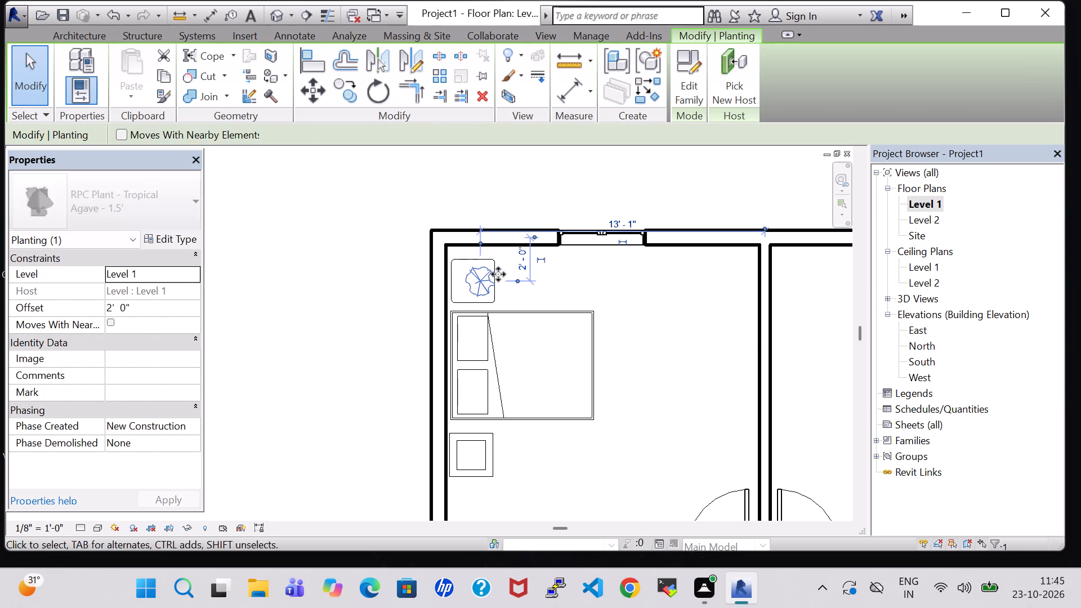
pyautogui.press('Left')
pyautogui.press('Left')
pyautogui.click(612, 355)
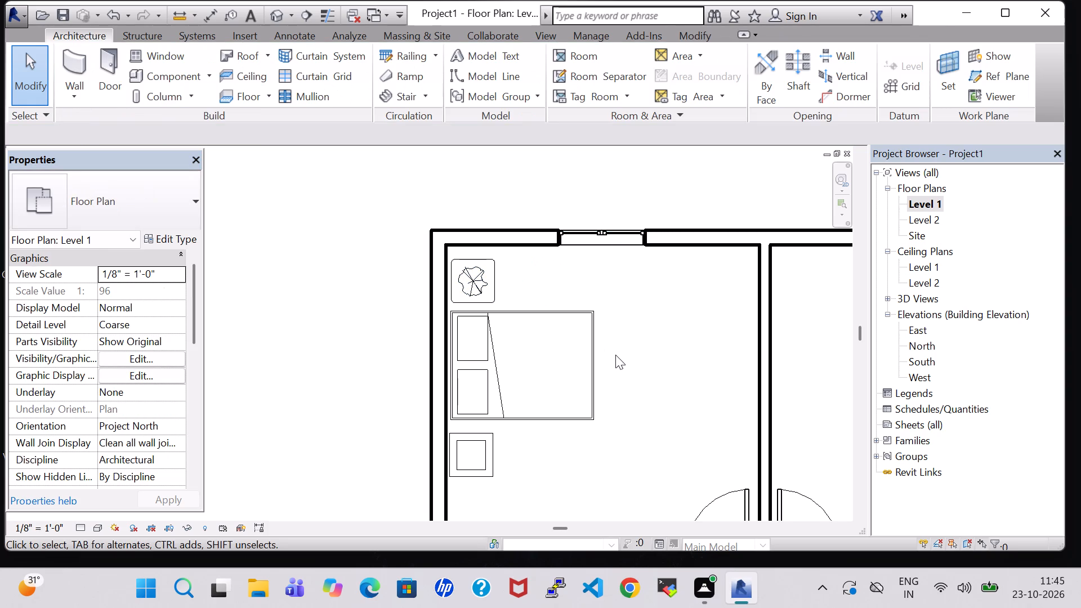
# Load the Dresser family from the Furniture Storage library and place a 48" x 72" x 24" dresser in the northwest room's southwest corner.
pyautogui.scroll(-3, 631, 370)
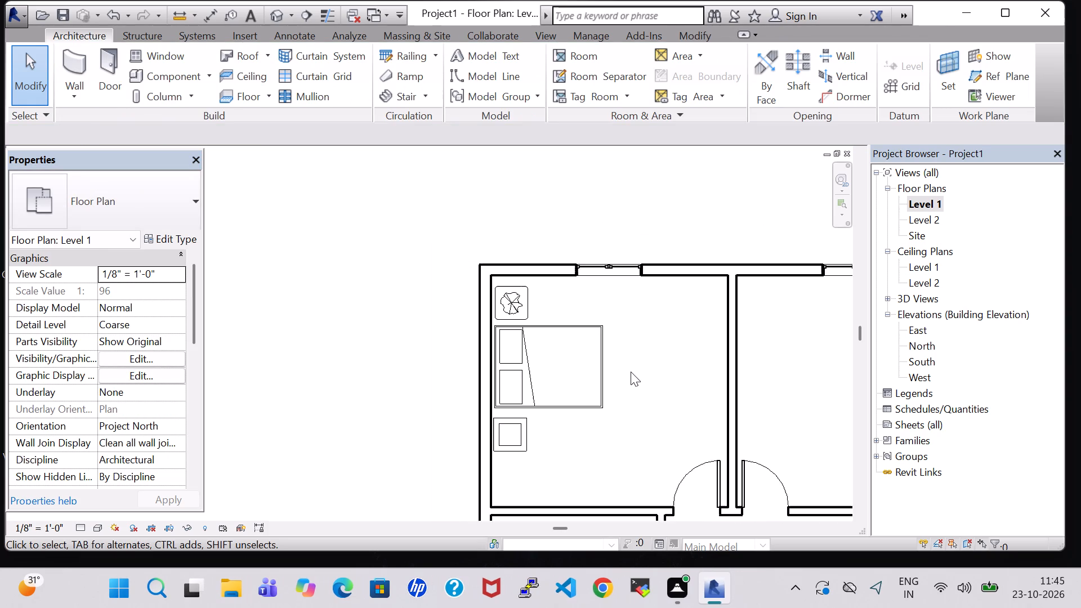
pyautogui.click(176, 78)
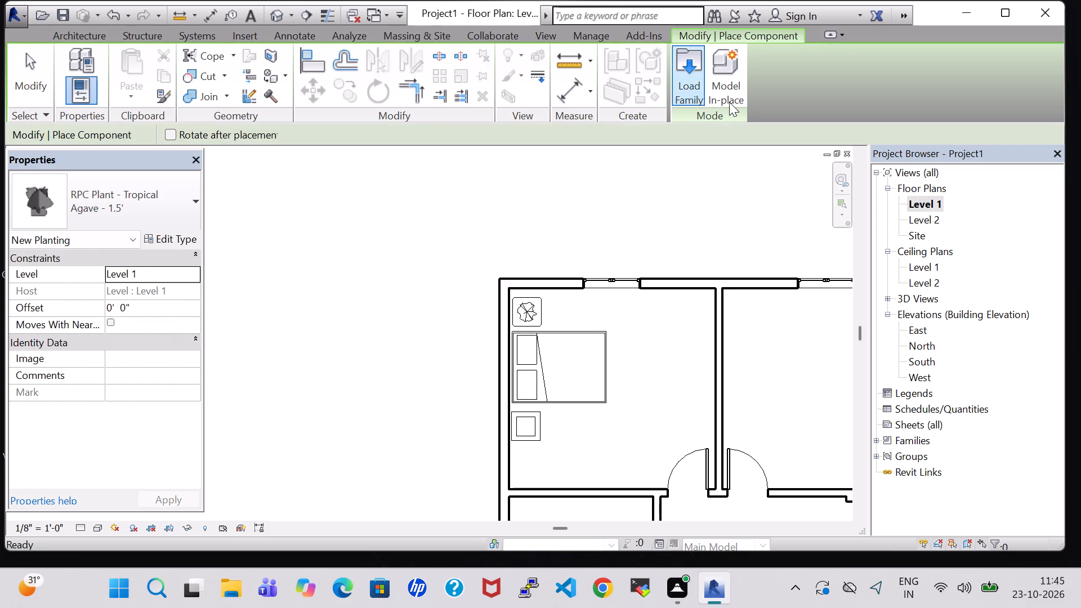
pyautogui.click(683, 80)
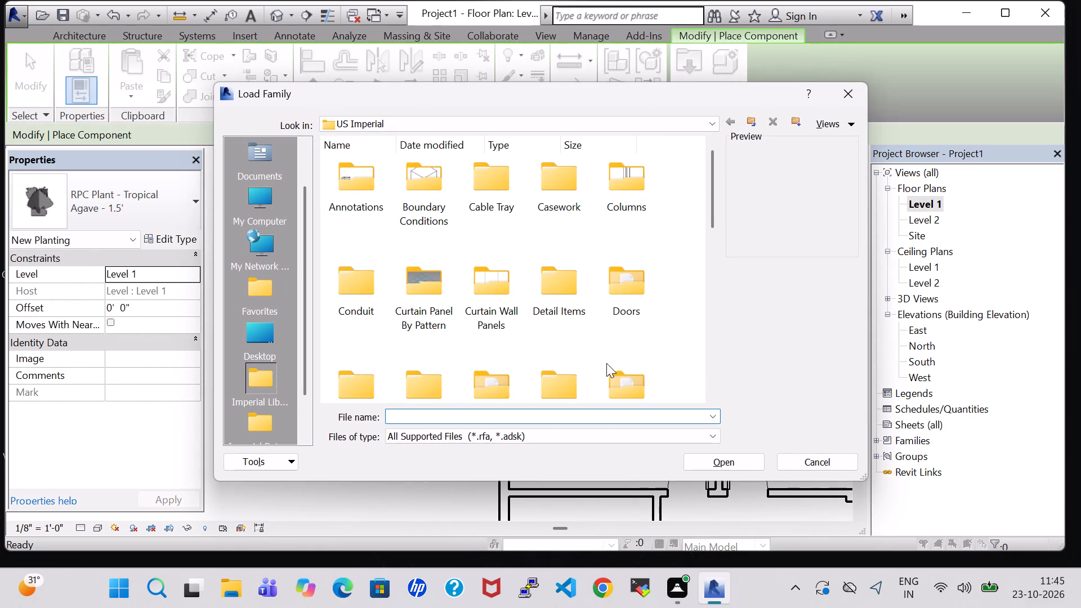
pyautogui.doubleClick(617, 377)
pyautogui.doubleClick(503, 182)
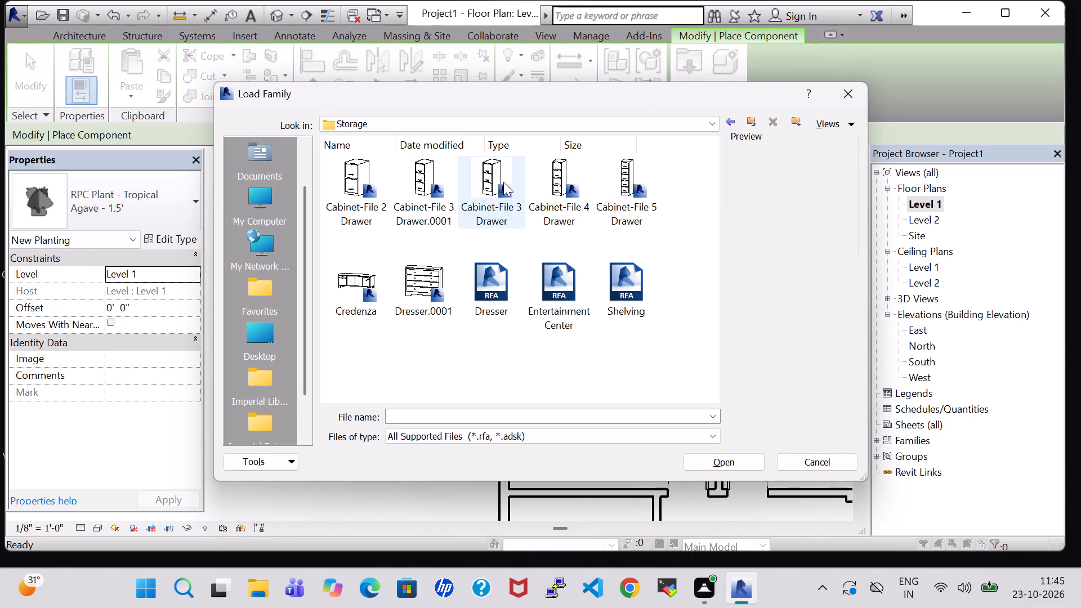
pyautogui.click(485, 295)
pyautogui.click(722, 462)
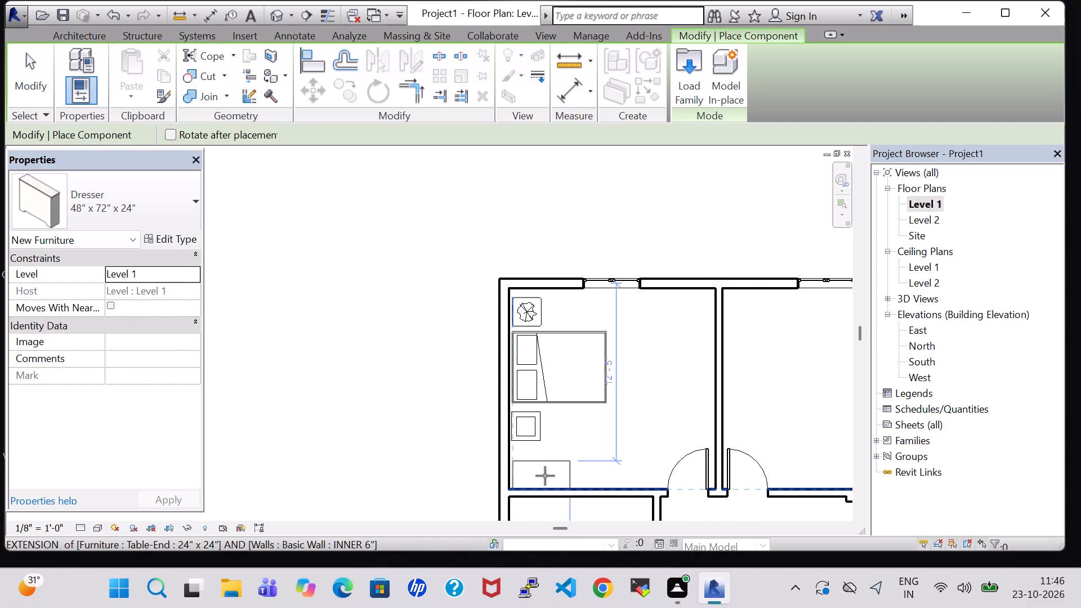
pyautogui.click(545, 476)
pyautogui.press('Escape')
pyautogui.press('Escape')
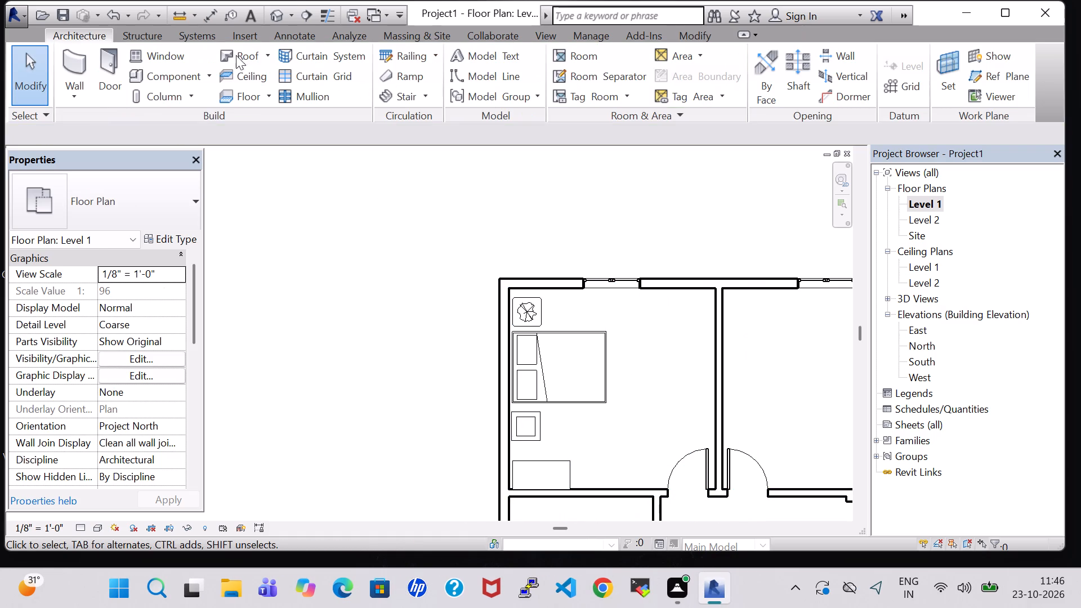
# In the 3D view, rotate the northwest room's dresser 180° so its drawers face into the room.
pyautogui.click(273, 15)
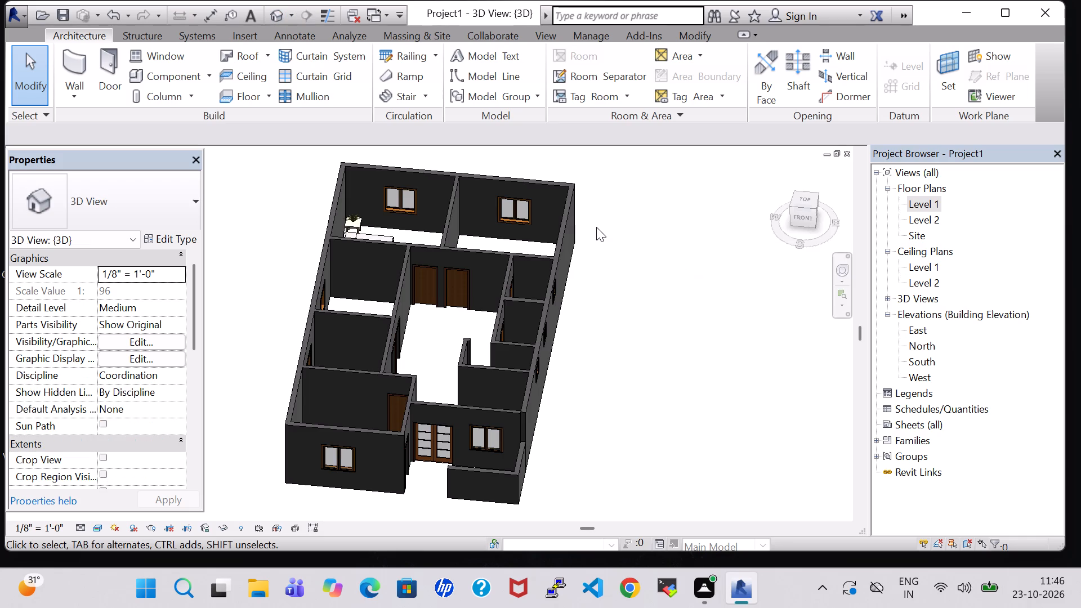
pyautogui.keyDown('shift'); pyautogui.moveTo(596, 227); pyautogui.dragTo(361, 302, button='middle'); pyautogui.keyUp('shift')
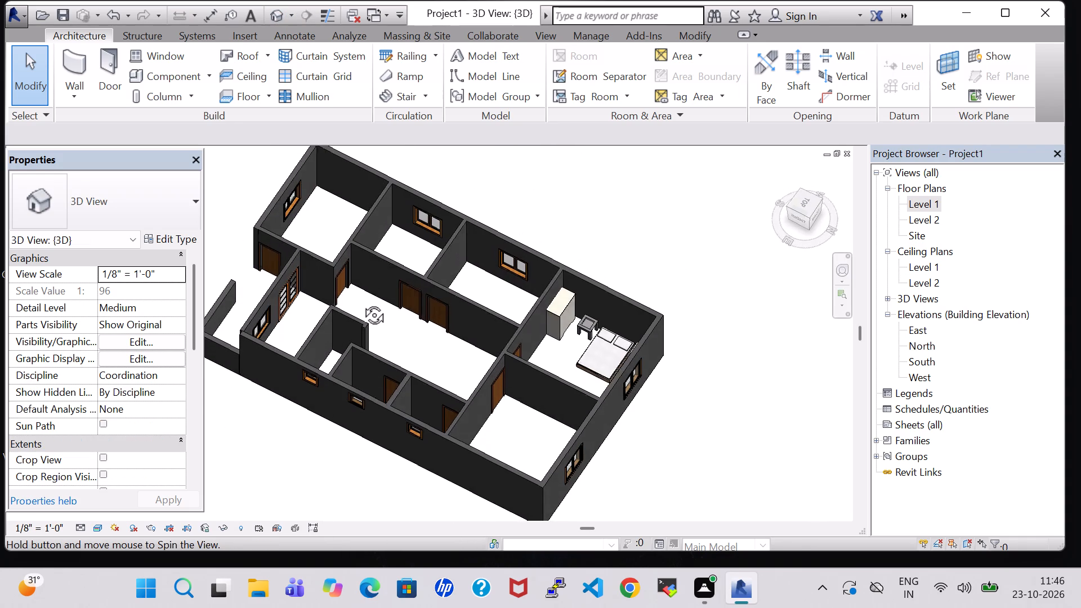
pyautogui.keyDown('shift'); pyautogui.moveTo(361, 302); pyautogui.dragTo(361, 299, button='middle'); pyautogui.keyUp('shift')
pyautogui.click(555, 305)
pyautogui.press('space')
pyautogui.press('space')
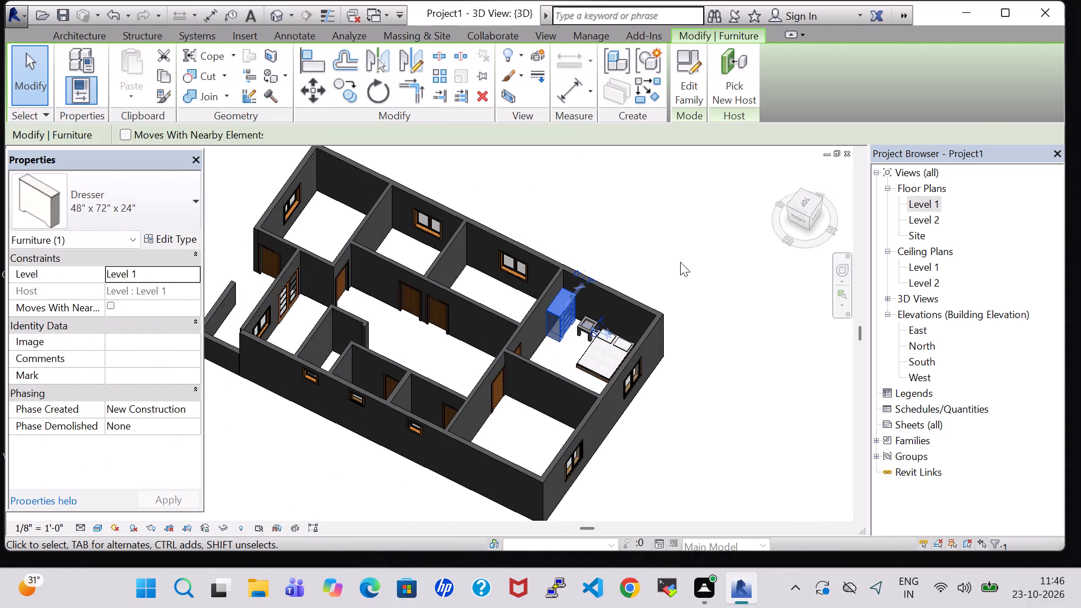
pyautogui.click(685, 259)
# In the Level 1 plan, nudge the dresser slightly north and east, away from the room's south and west walls.
pyautogui.doubleClick(924, 207)
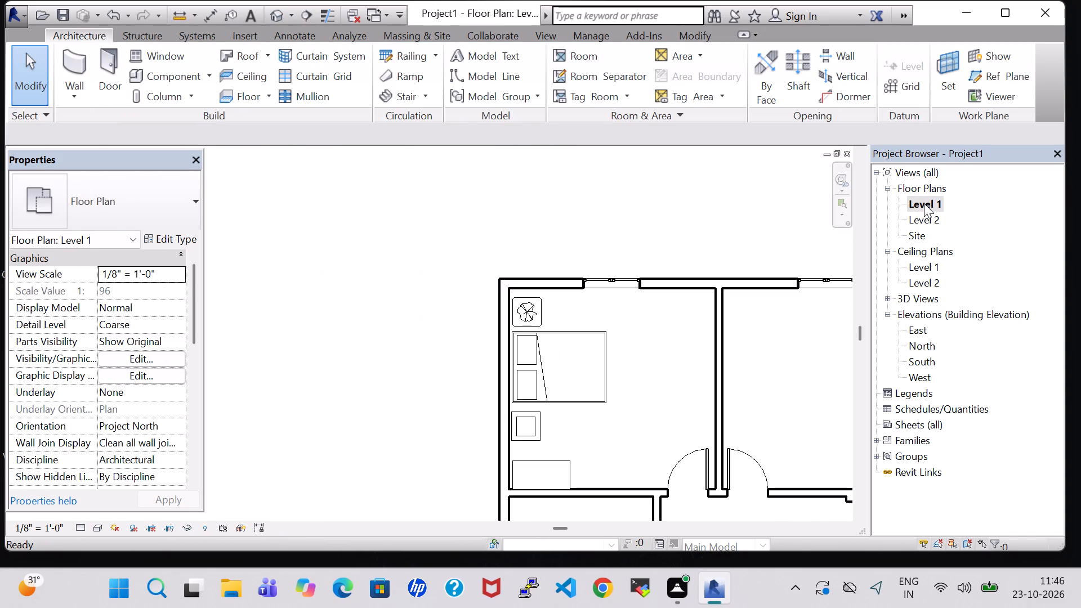
pyautogui.scroll(-2, 645, 357)
pyautogui.middleClick(645, 357)
pyautogui.middleClick(645, 357)
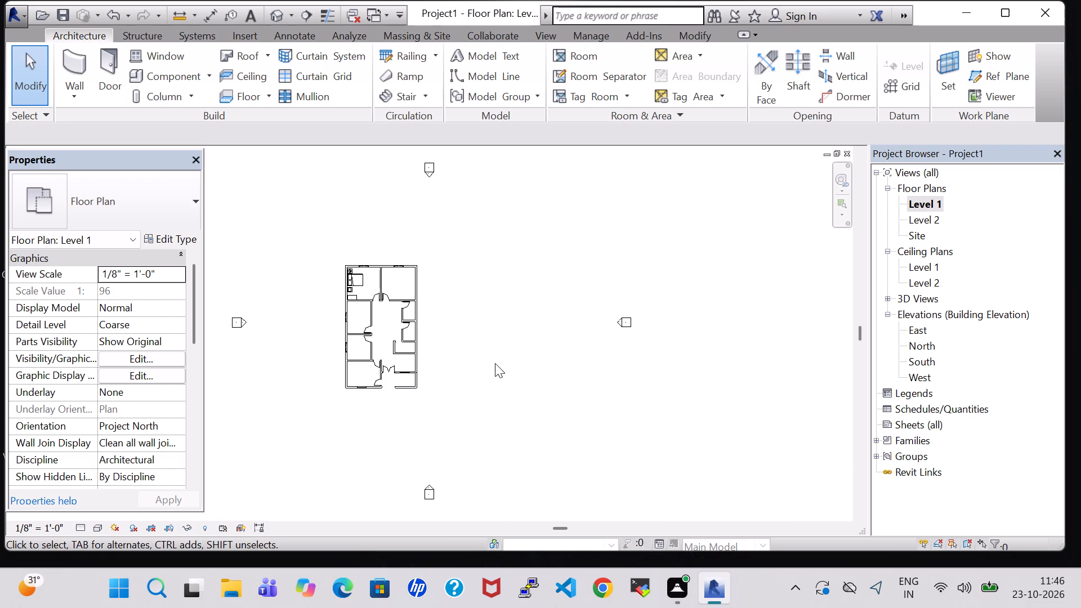
pyautogui.scroll(6, 471, 365)
pyautogui.moveTo(386, 322); pyautogui.dragTo(558, 425, button='middle')
pyautogui.scroll(6, 434, 358)
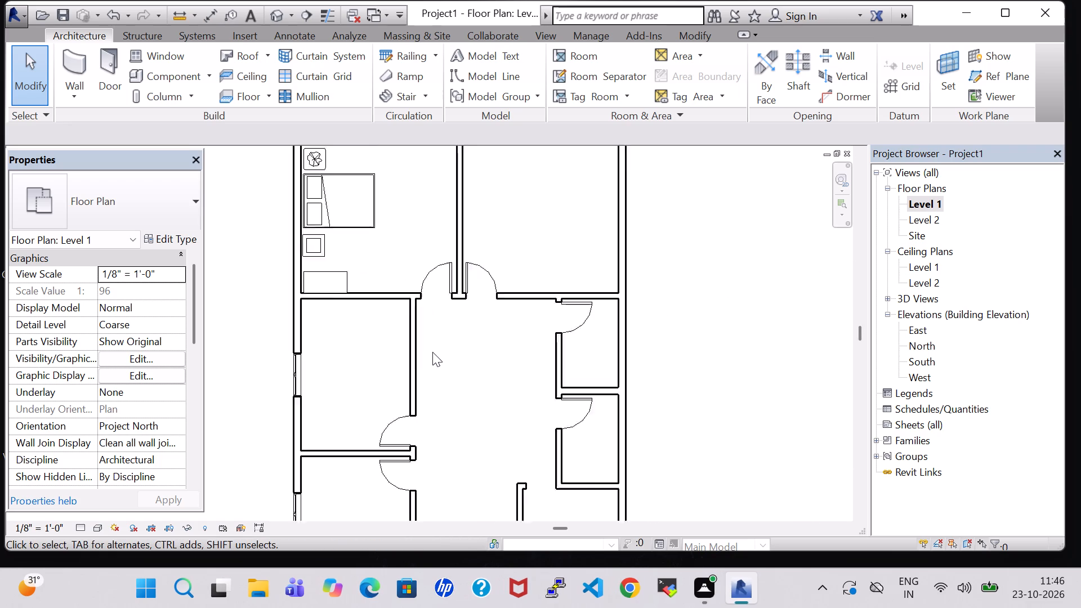
pyautogui.click(329, 258)
pyautogui.press('Up')
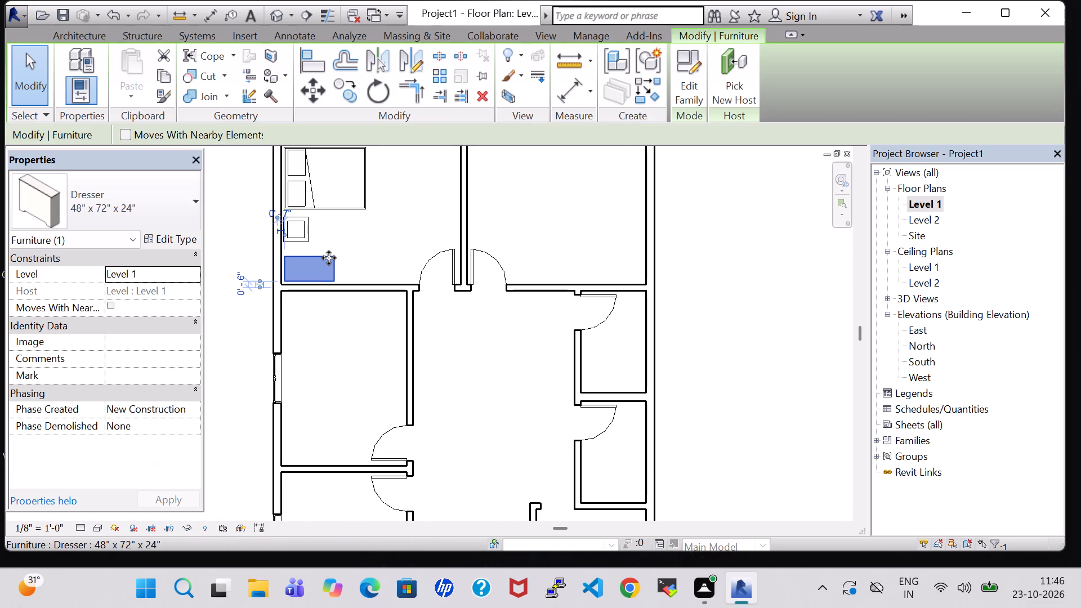
pyautogui.press('Right')
pyautogui.click(562, 221)
# Load the Chair-Corbu family from the Furniture Seating library and place one chair near the northwest room's northeast corner.
pyautogui.scroll(-3, 562, 221)
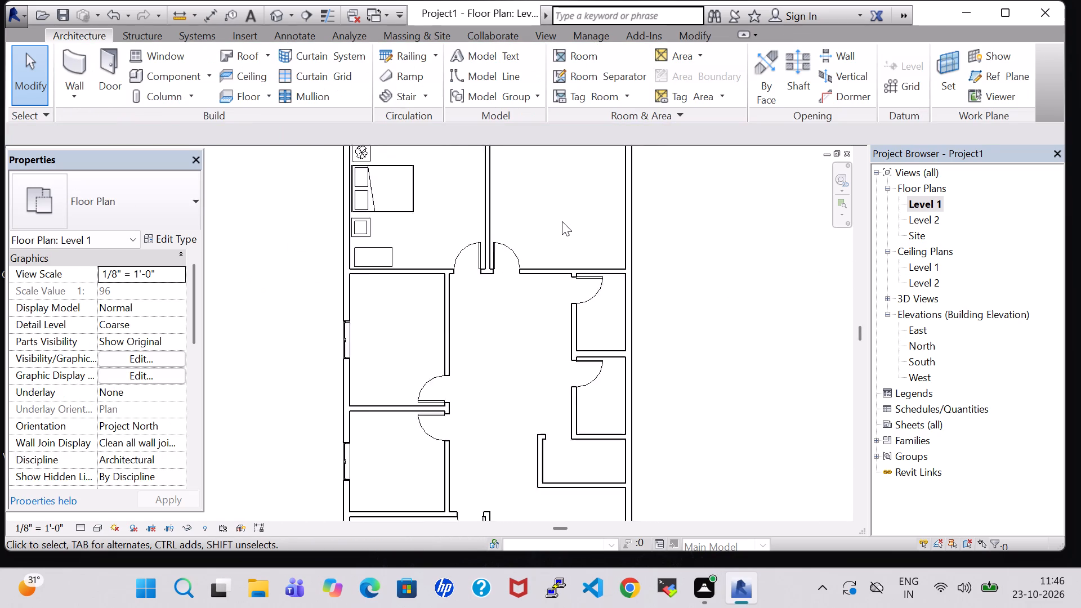
pyautogui.moveTo(562, 221); pyautogui.dragTo(559, 353, button='middle')
pyautogui.click(154, 78)
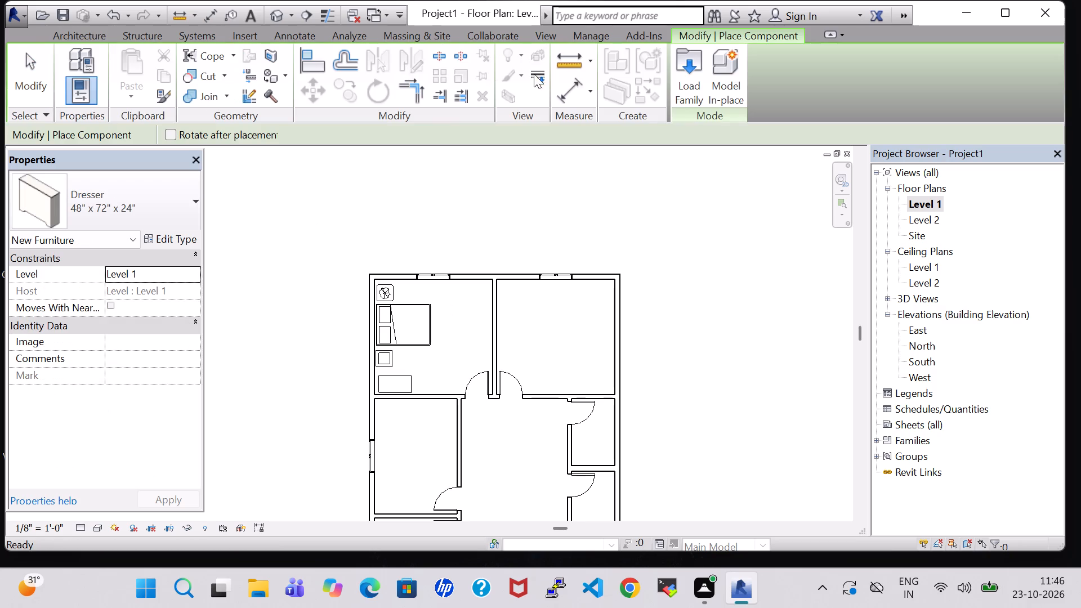
pyautogui.click(692, 72)
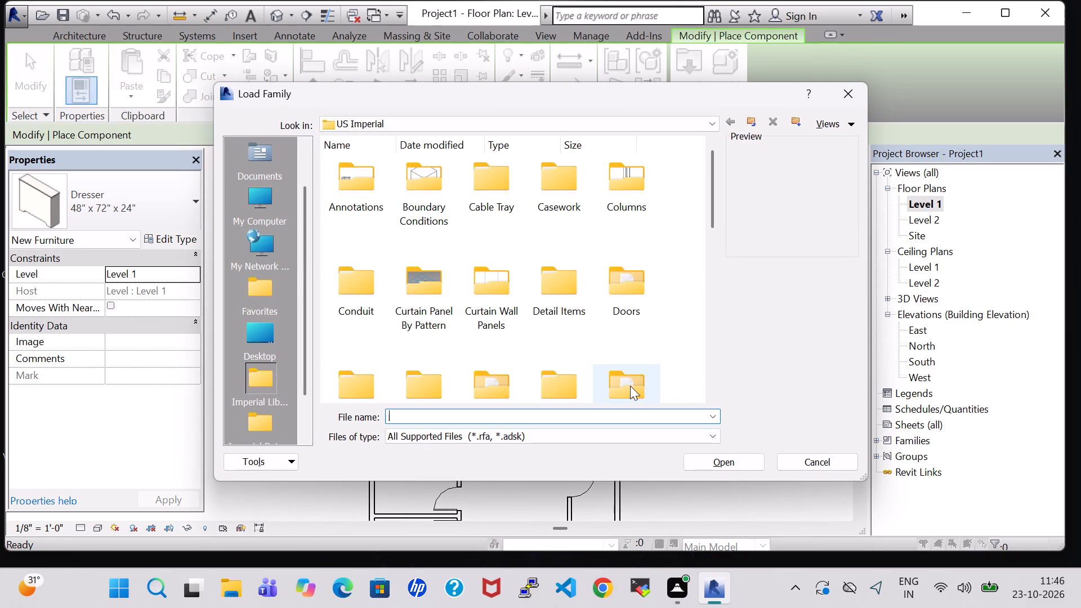
pyautogui.scroll(-1, 630, 386)
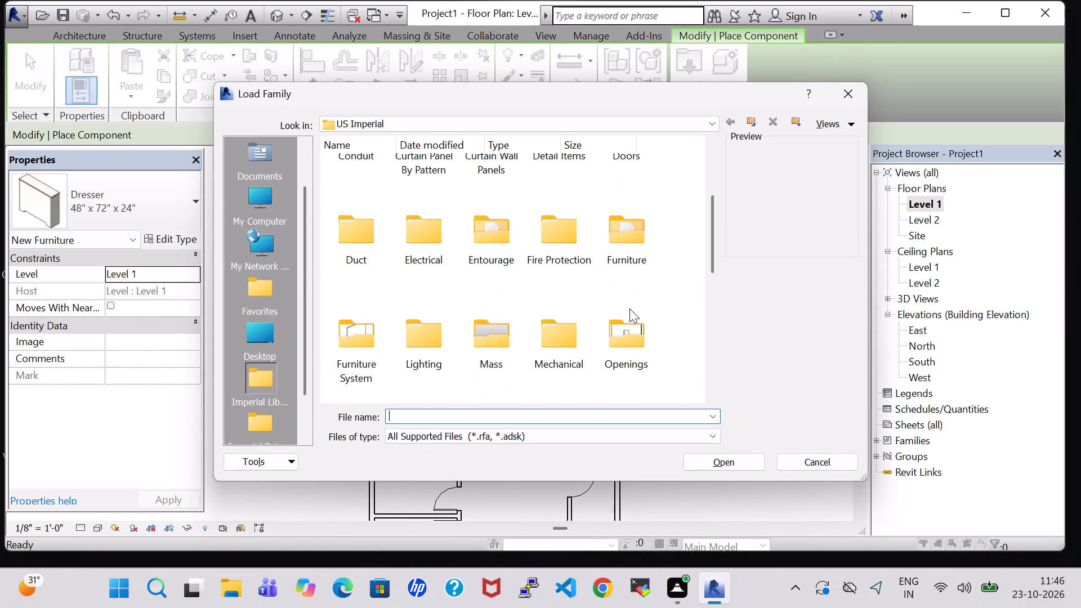
pyautogui.doubleClick(628, 259)
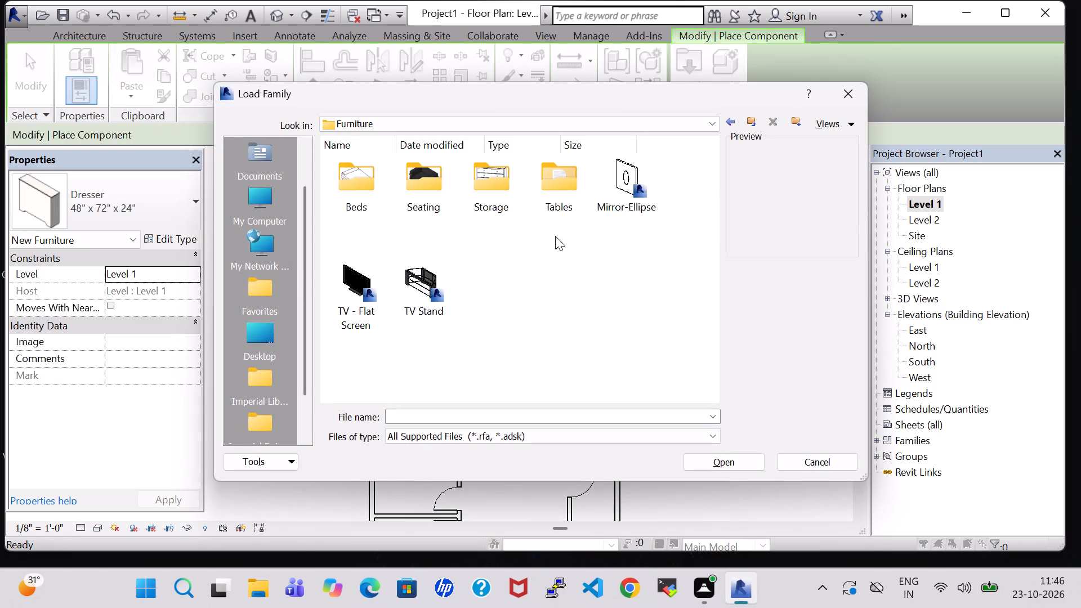
pyautogui.doubleClick(439, 189)
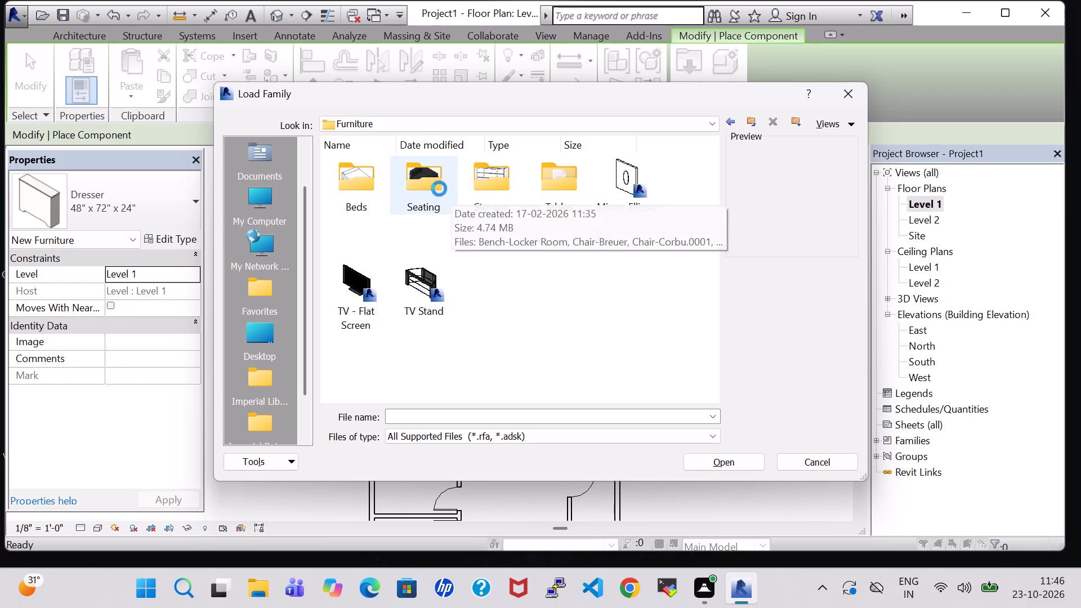
pyautogui.click(552, 193)
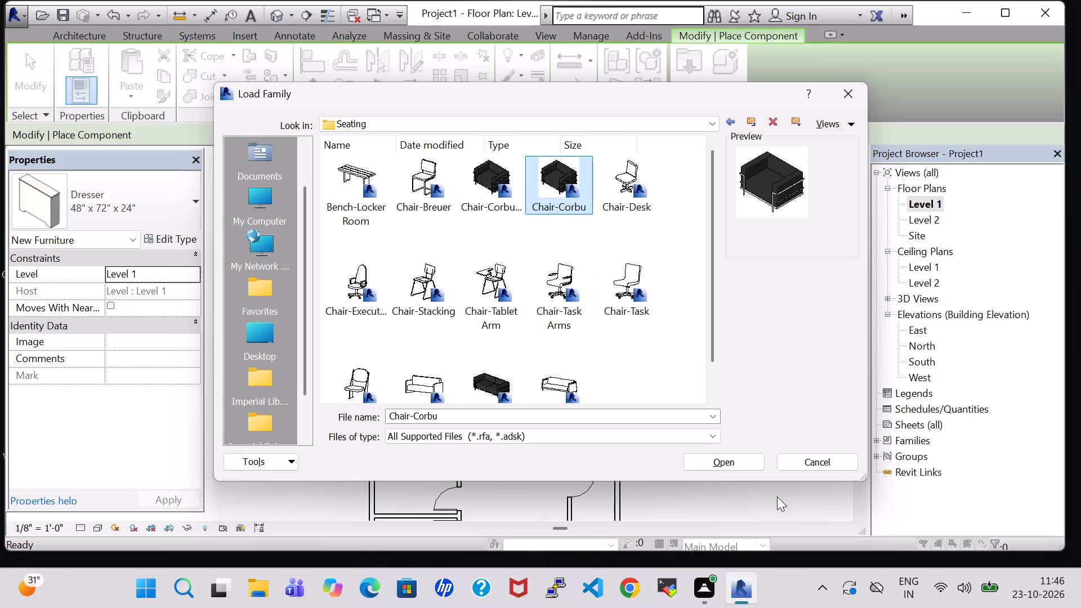
pyautogui.click(741, 467)
pyautogui.scroll(2, 460, 305)
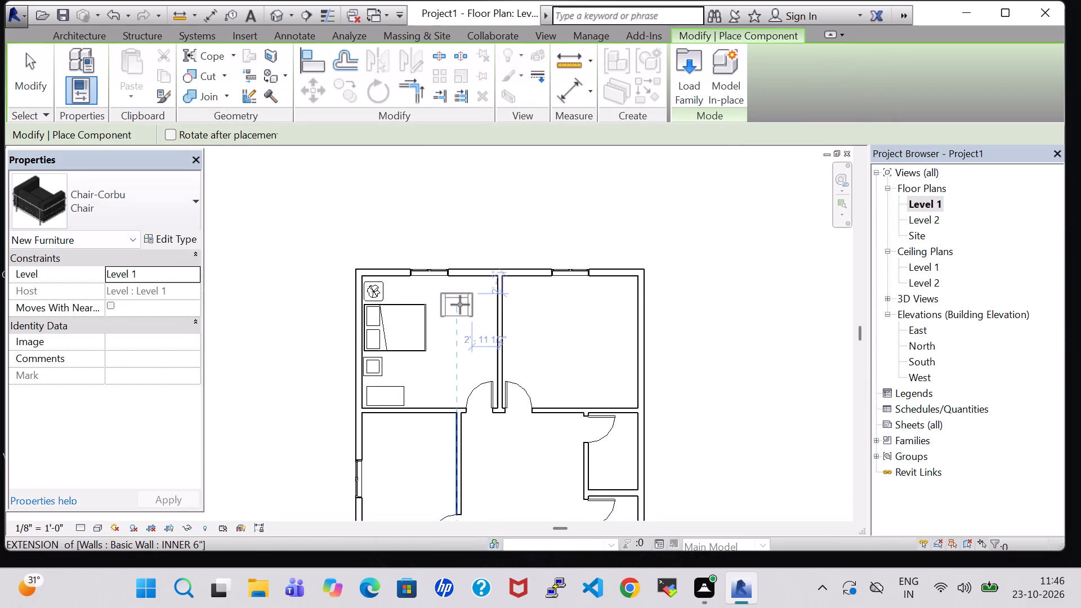
pyautogui.scroll(4, 460, 305)
pyautogui.click(480, 283)
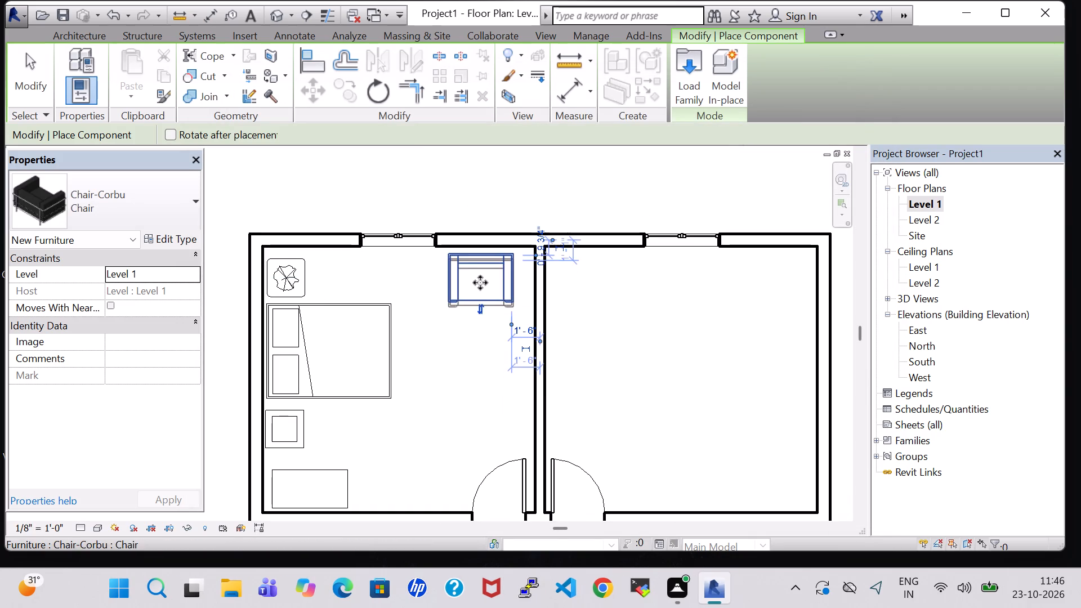
pyautogui.press('Escape')
pyautogui.press('Escape')
# Nudge the Corbu chair slightly north, closer to the room's north wall.
pyautogui.click(479, 296)
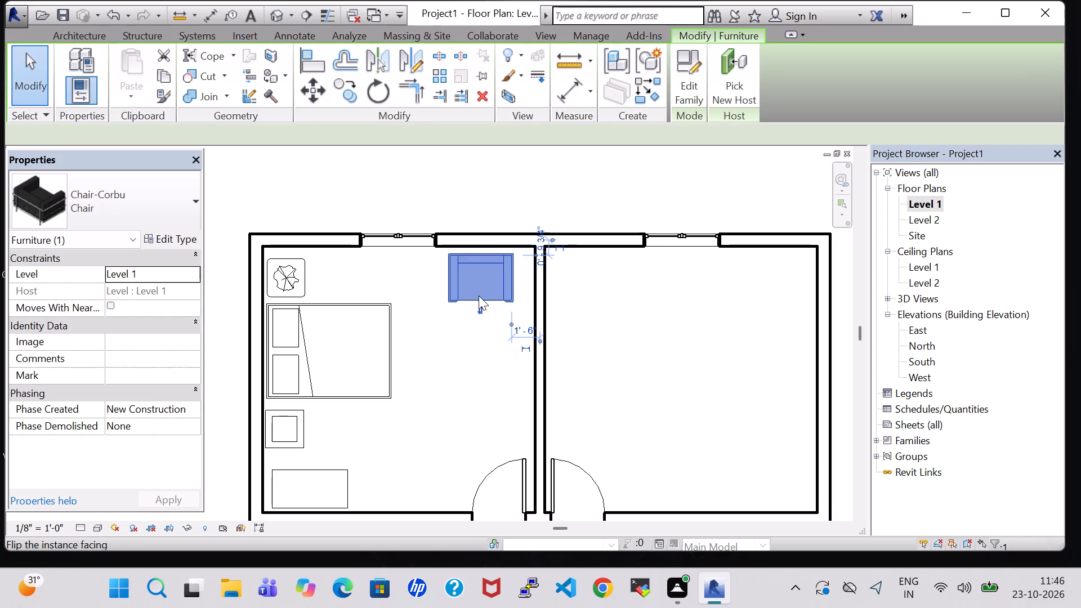
pyautogui.press('Down')
pyautogui.press('Up')
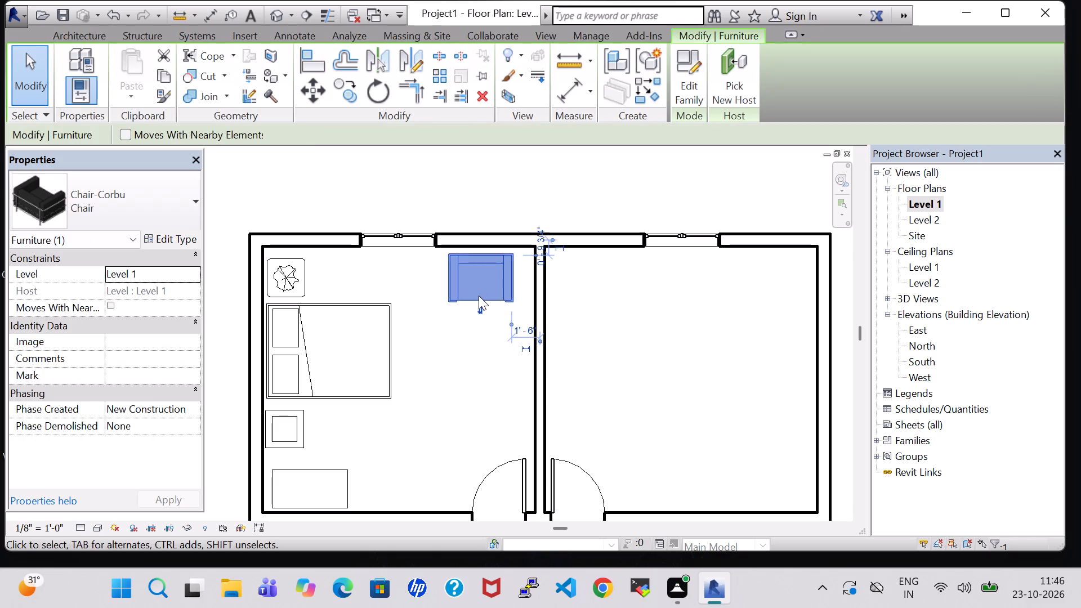
pyautogui.press('Up')
pyautogui.click(662, 356)
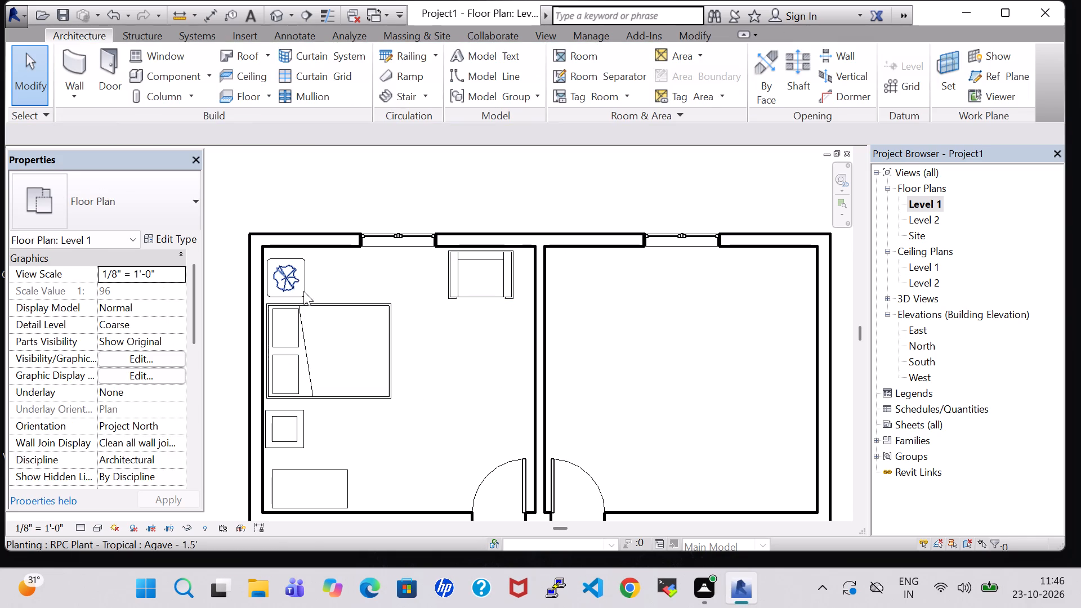
# Load the TV - Flat Screen family from the Furniture library and place a 32" TV, turned toward the bed, at the midpoint of the northwest room's east wall.
pyautogui.scroll(1, 303, 291)
pyautogui.scroll(-2, 303, 292)
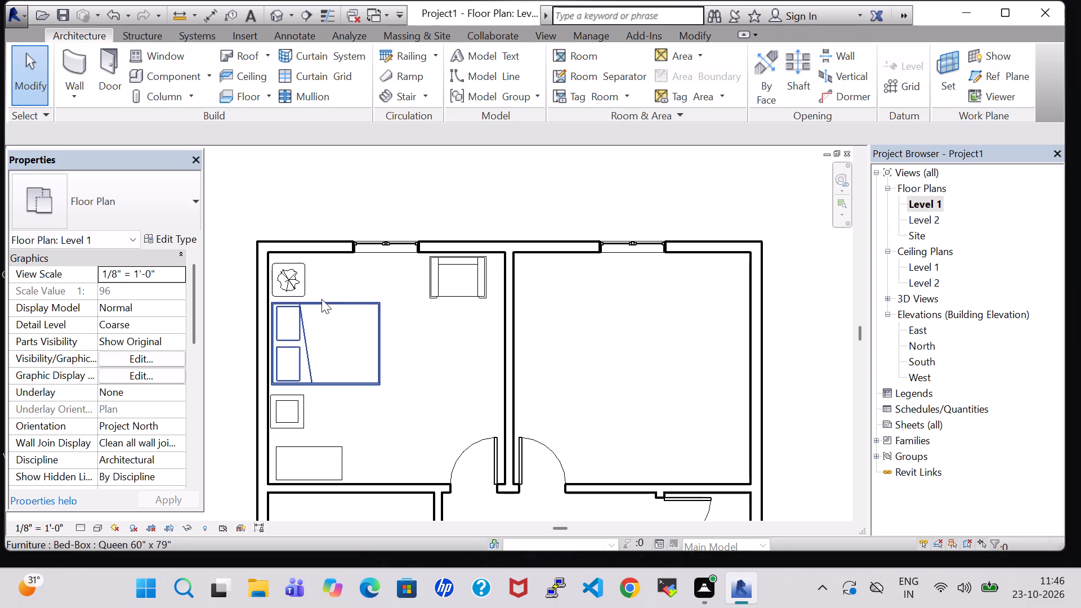
pyautogui.click(178, 83)
pyautogui.click(676, 82)
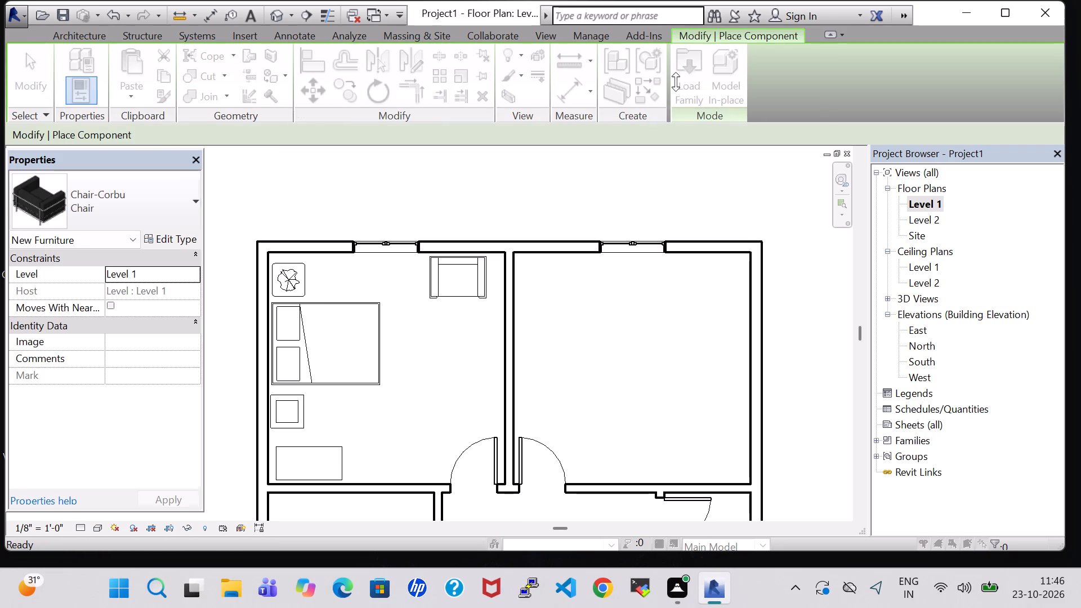
pyautogui.doubleClick(645, 373)
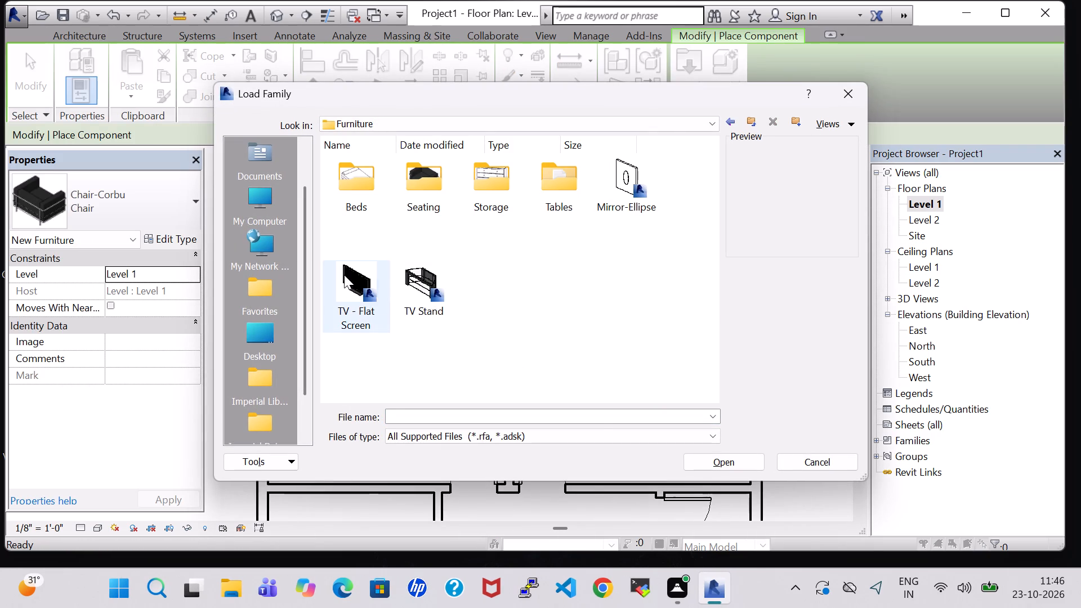
pyautogui.click(344, 275)
pyautogui.click(702, 466)
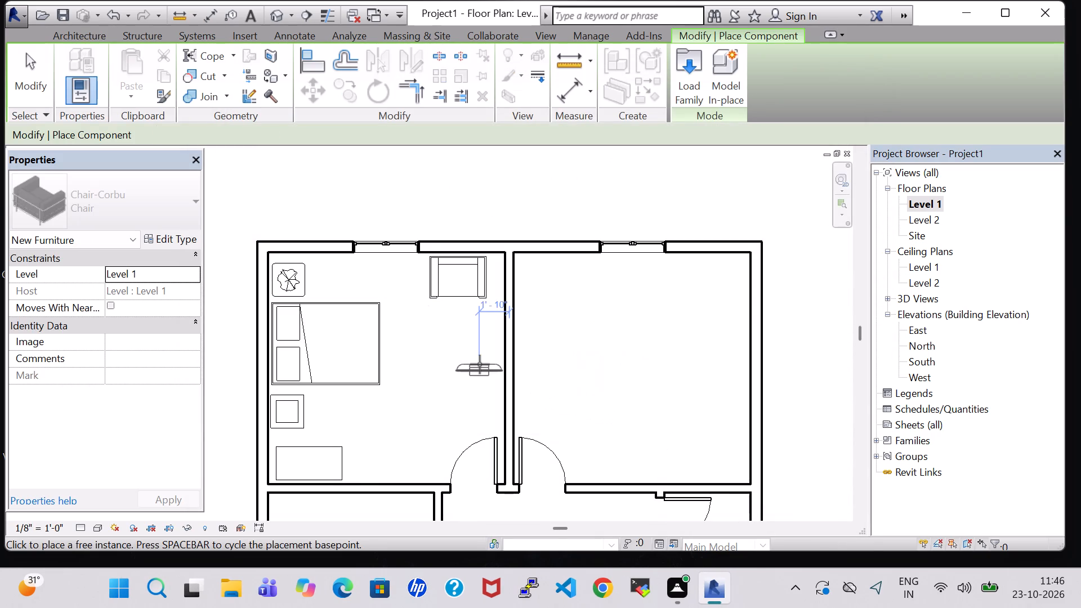
pyautogui.press('space')
pyautogui.press('space')
pyautogui.press('space')
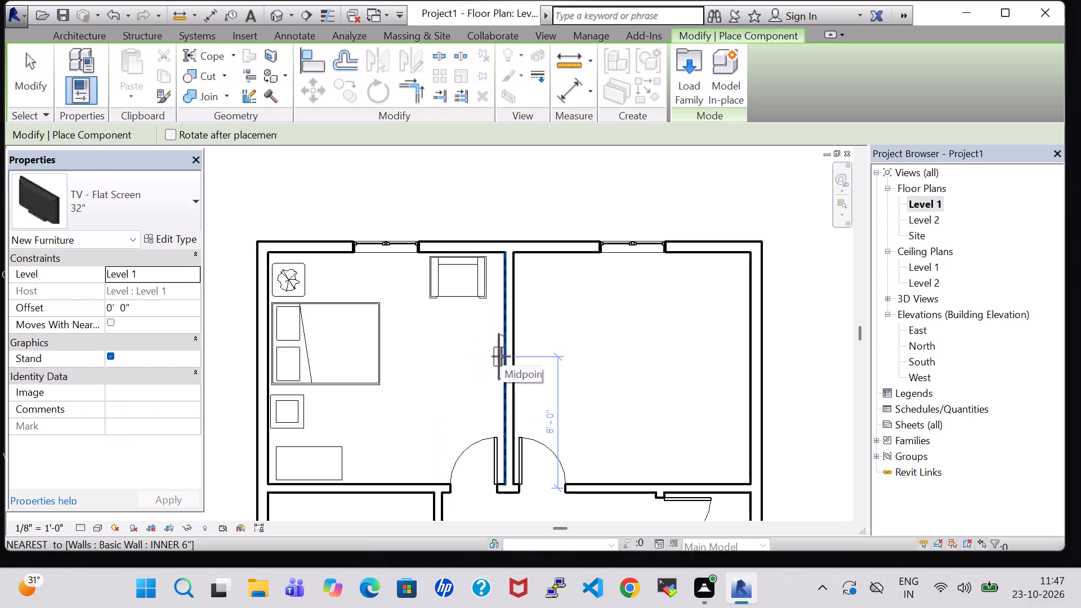
pyautogui.click(501, 356)
pyautogui.press('Escape')
pyautogui.press('Escape')
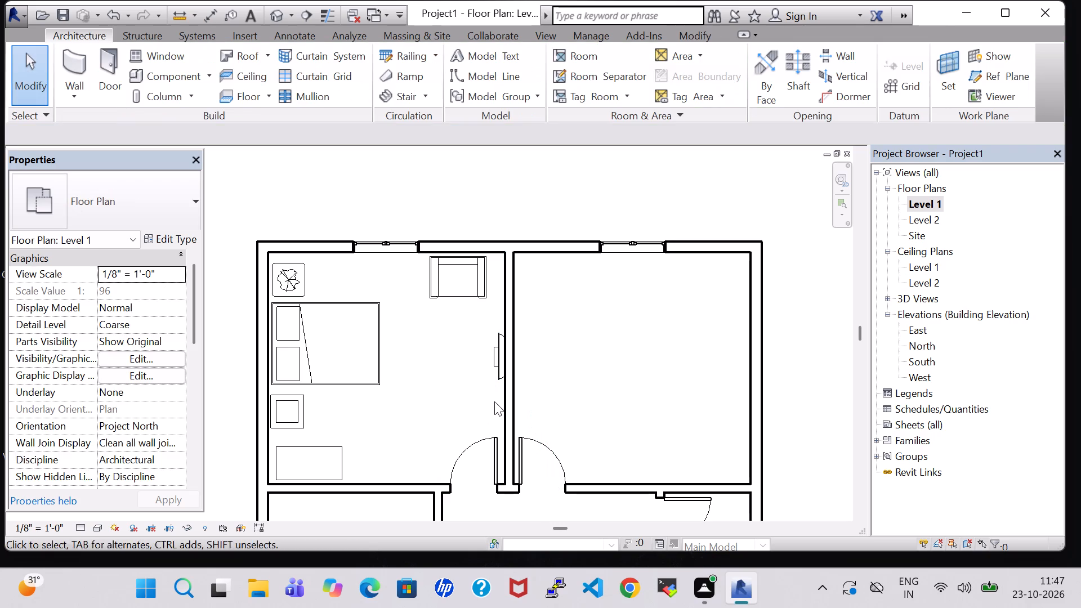
# Set the flat-screen TV's offset from Level 1 to 3' 0".
pyautogui.click(494, 360)
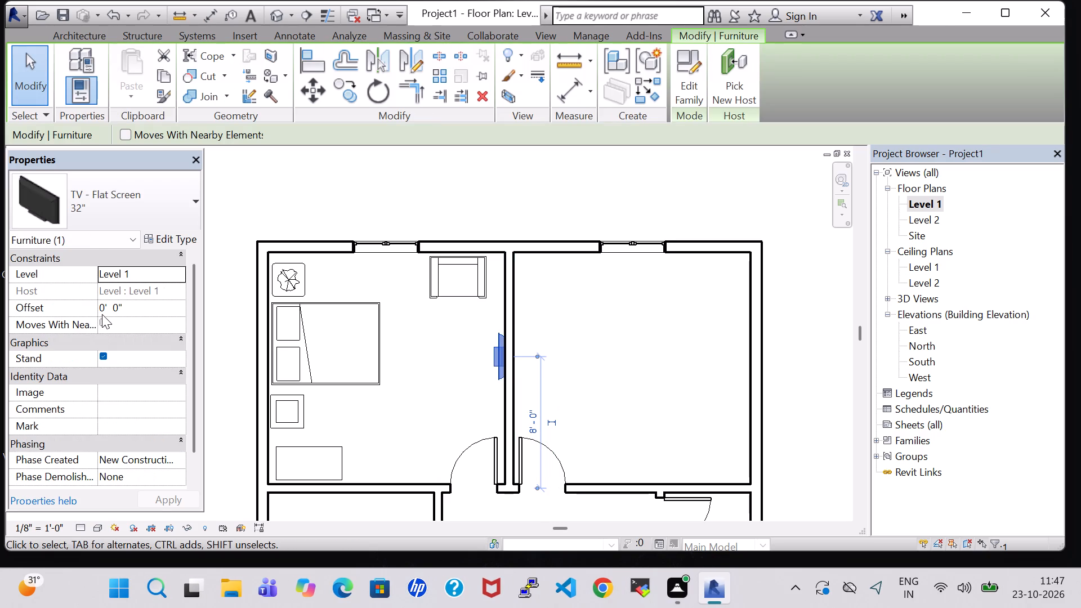
pyautogui.click(107, 310)
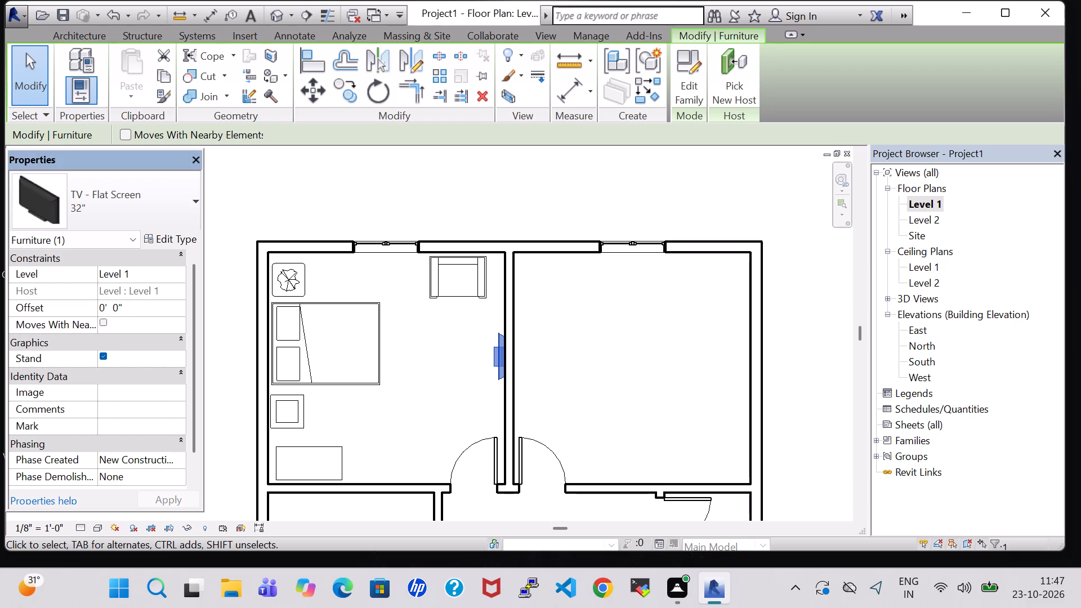
pyautogui.press('Left')
pyautogui.press('BackSpace')
pyautogui.press('3')
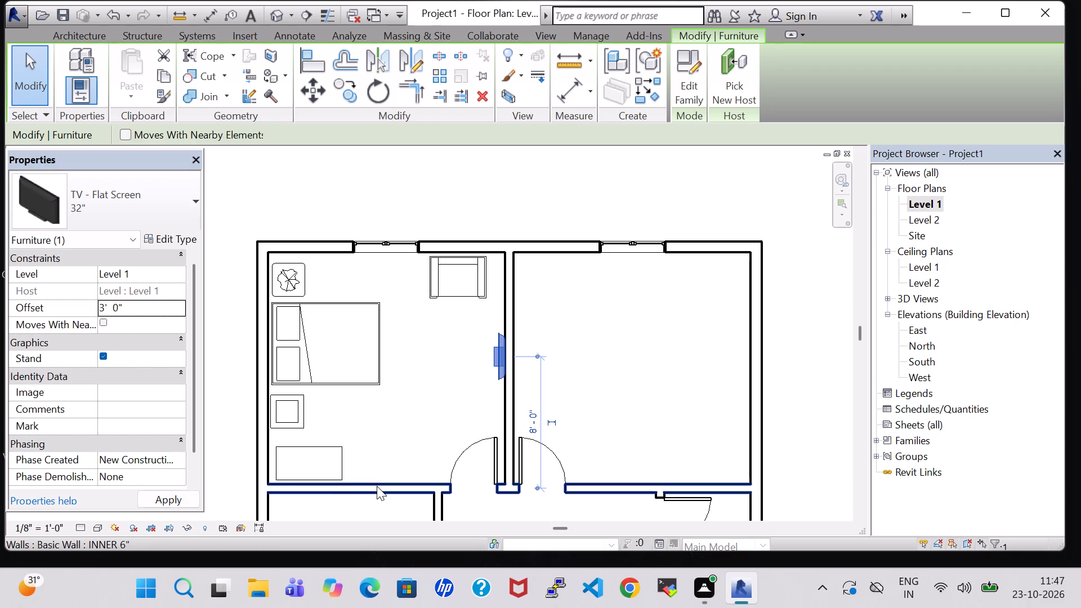
pyautogui.click(576, 203)
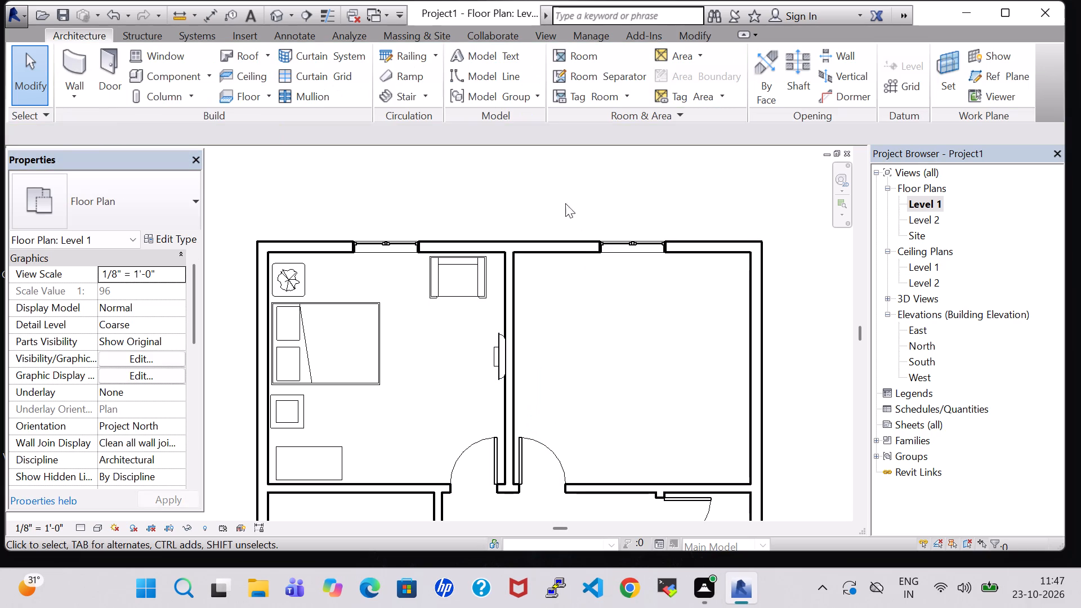
# Examine the TV's position and height on the northwest room's east wall in the 3D view.
pyautogui.click(273, 10)
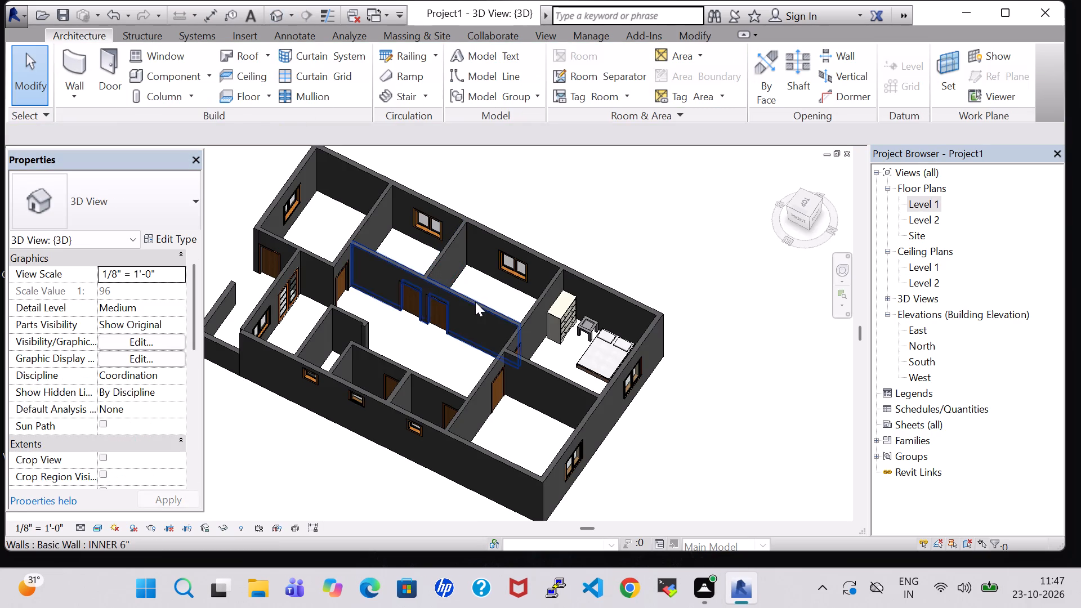
pyautogui.moveTo(637, 251); pyautogui.dragTo(625, 323, button='middle')
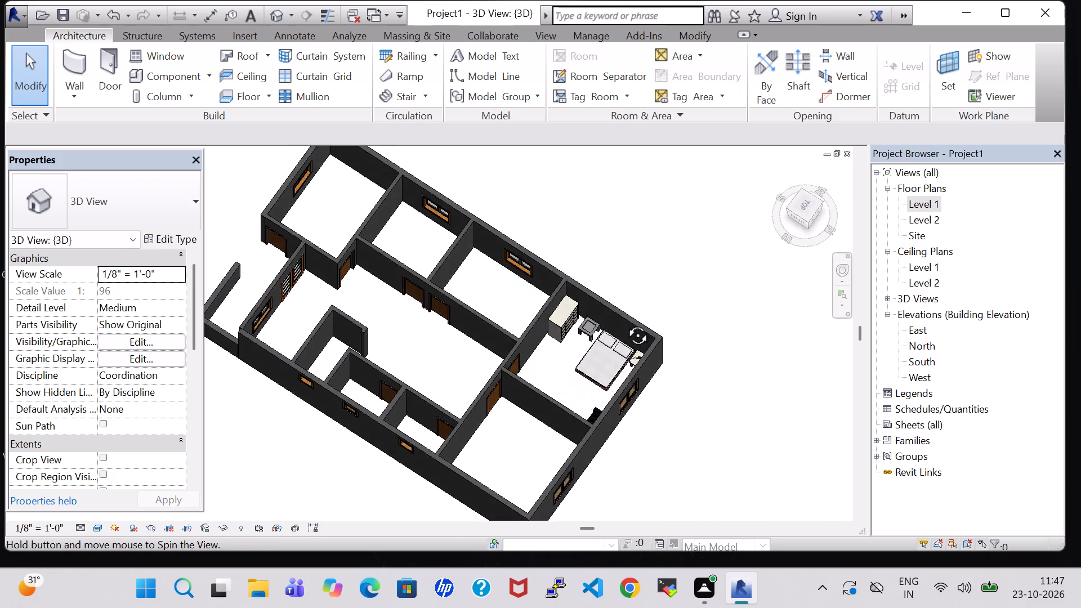
pyautogui.moveTo(625, 323); pyautogui.dragTo(602, 345, button='middle')
pyautogui.keyDown('shift'); pyautogui.moveTo(602, 345); pyautogui.dragTo(466, 345, button='middle'); pyautogui.keyUp('shift')
pyautogui.scroll(4, 476, 503)
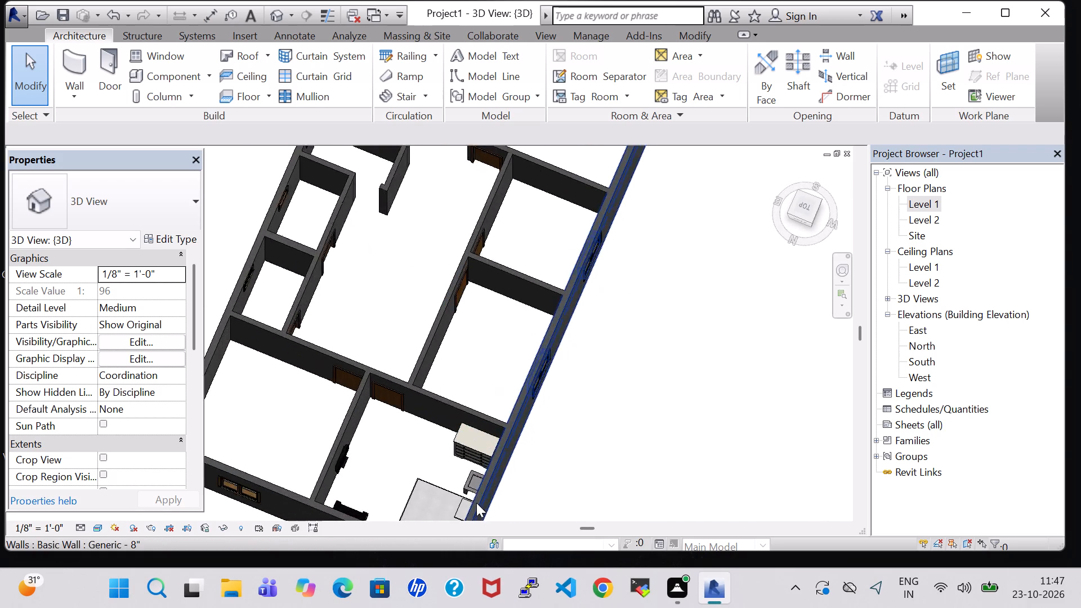
pyautogui.scroll(1, 476, 503)
pyautogui.moveTo(594, 468); pyautogui.dragTo(477, 408, button='middle')
pyautogui.keyDown('shift'); pyautogui.scroll(1, 546, 462); pyautogui.keyUp('shift')
pyautogui.moveTo(323, 417); pyautogui.dragTo(591, 471, button='middle')
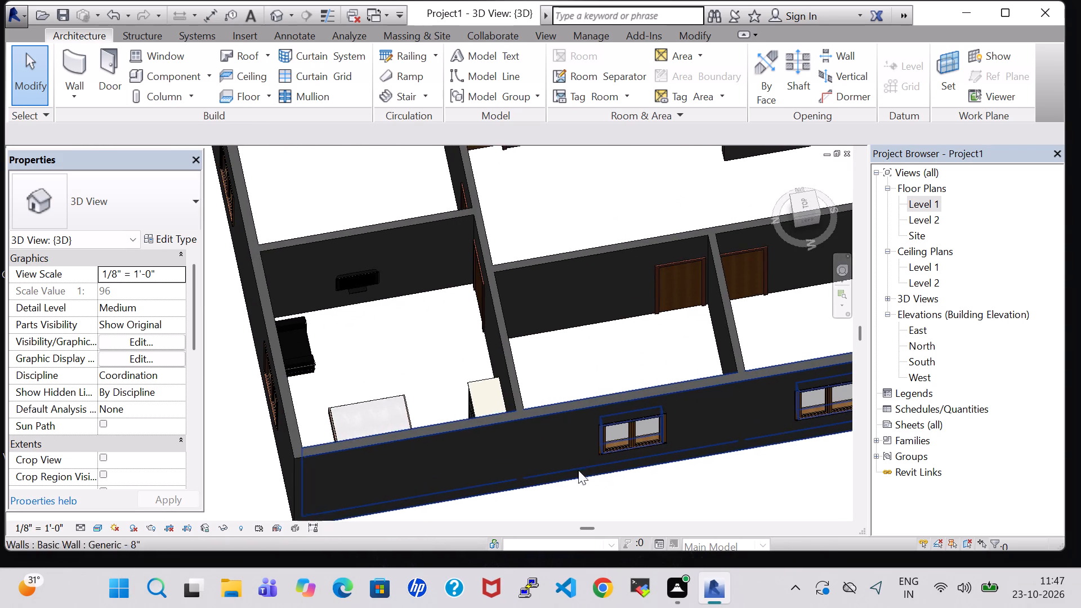
pyautogui.keyDown('shift'); pyautogui.moveTo(446, 381); pyautogui.dragTo(441, 280, button='middle'); pyautogui.keyUp('shift')
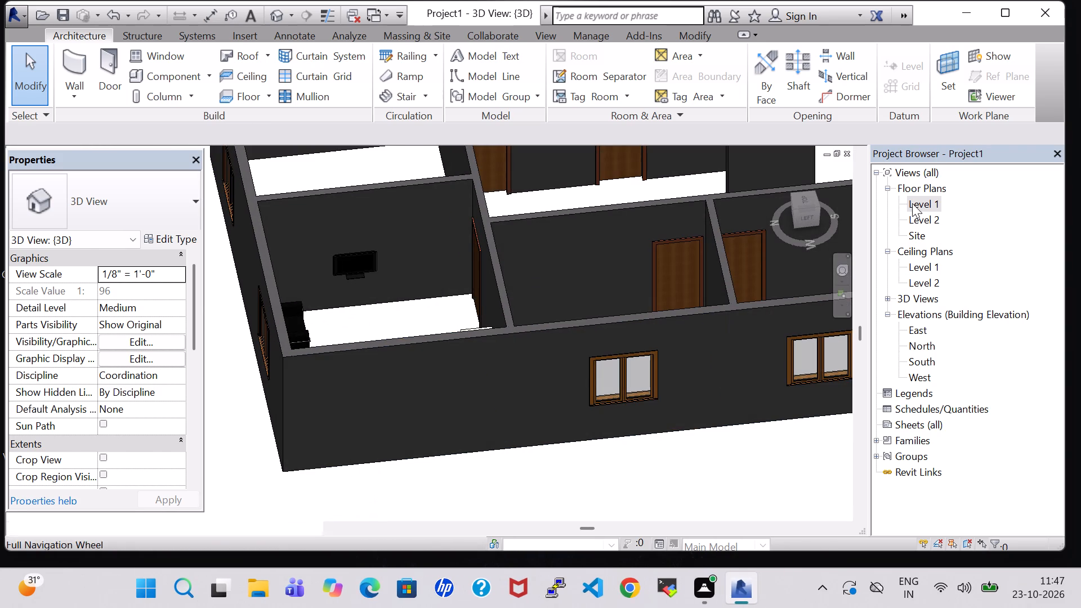
# In the Level 1 plan, load Table-Ellipse from the Furniture Tables library and place a 72" x 36" table just south of the Corbu chair.
pyautogui.doubleClick(912, 203)
pyautogui.scroll(-3, 761, 285)
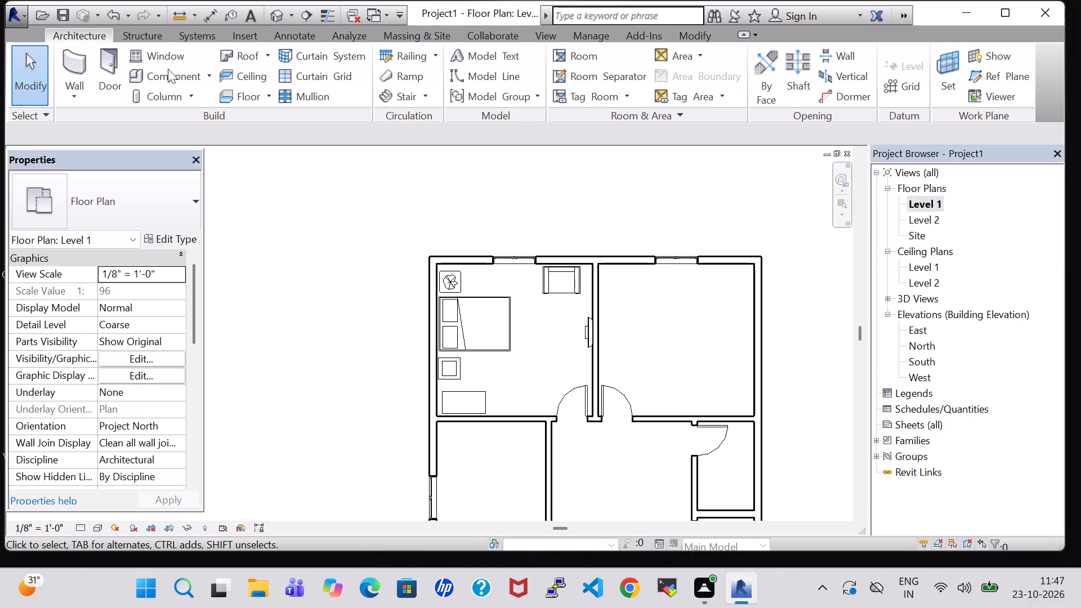
pyautogui.click(168, 71)
pyautogui.click(680, 69)
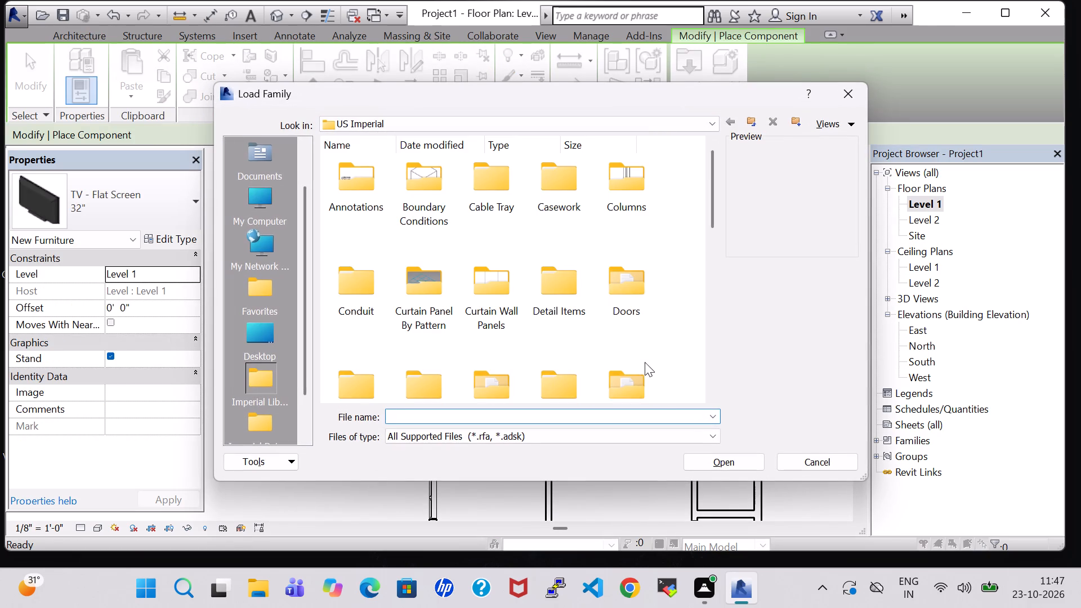
pyautogui.doubleClick(623, 370)
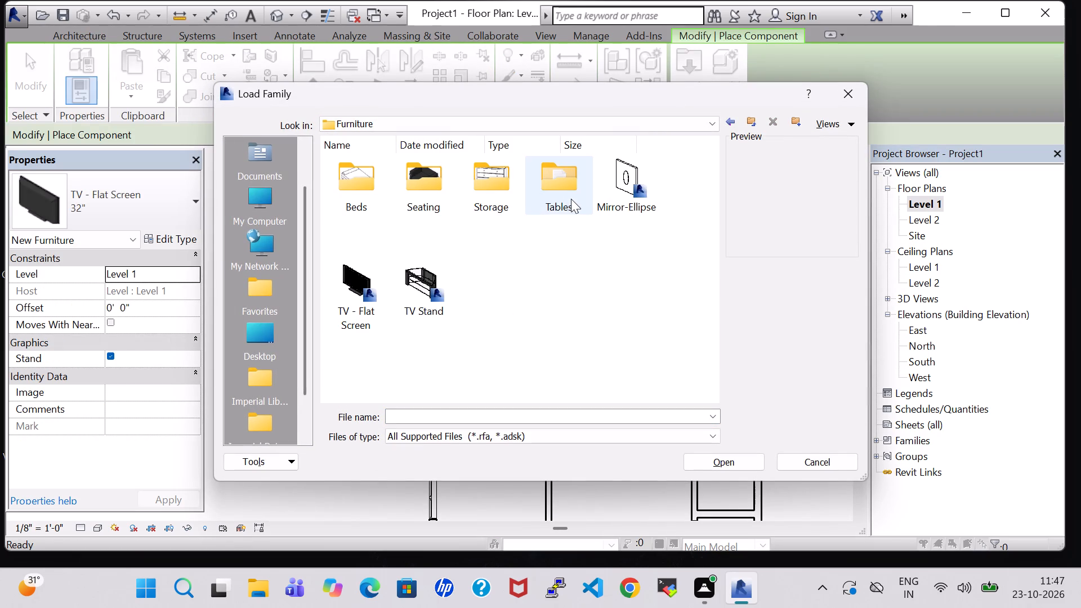
pyautogui.doubleClick(571, 199)
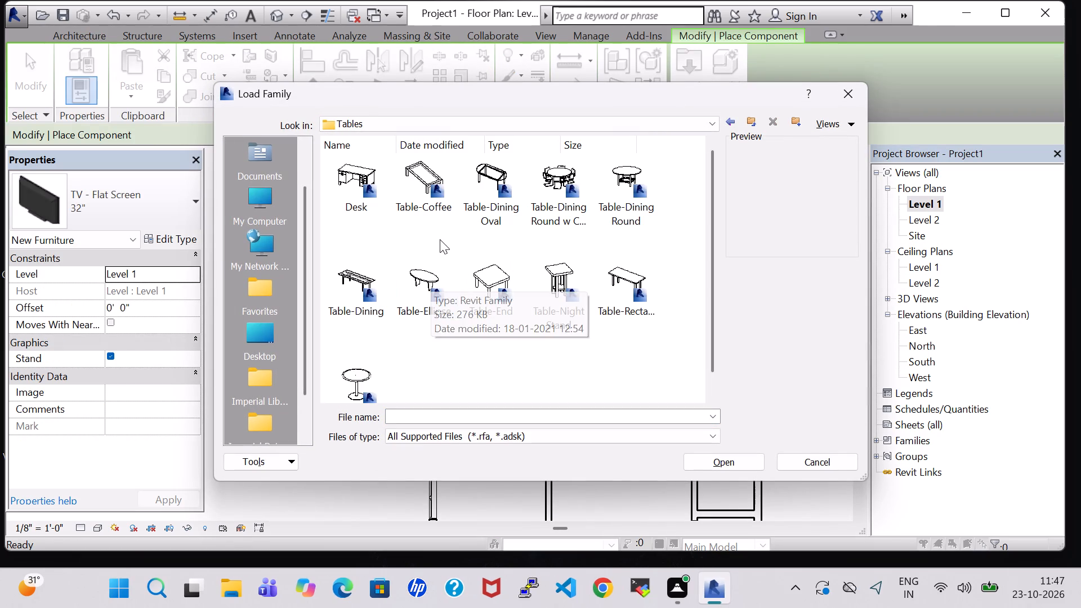
pyautogui.click(427, 276)
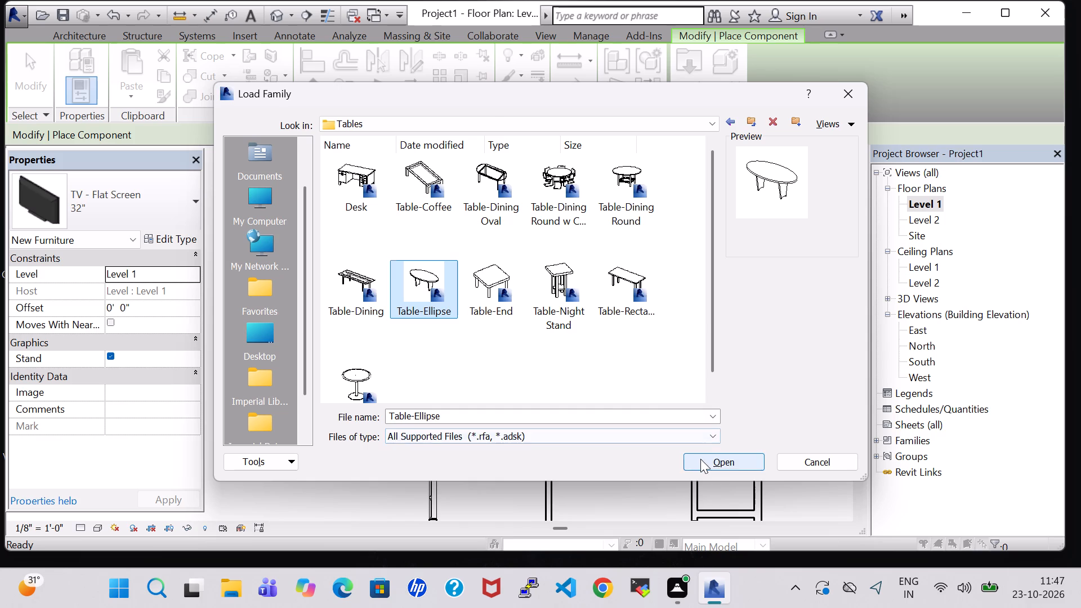
pyautogui.click(700, 459)
pyautogui.scroll(3, 557, 316)
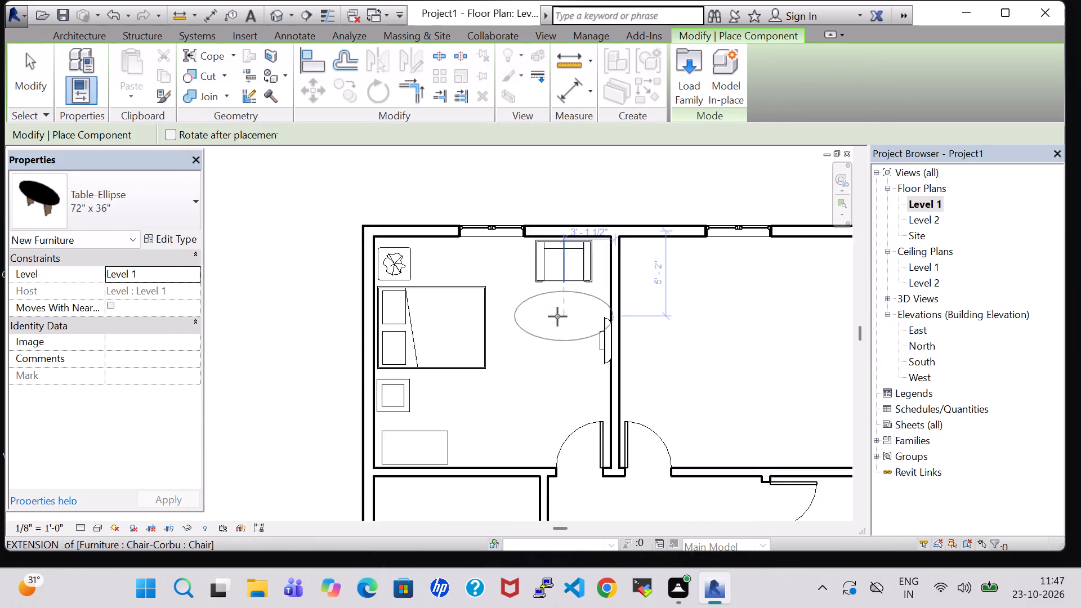
pyautogui.scroll(3, 557, 316)
pyautogui.click(553, 315)
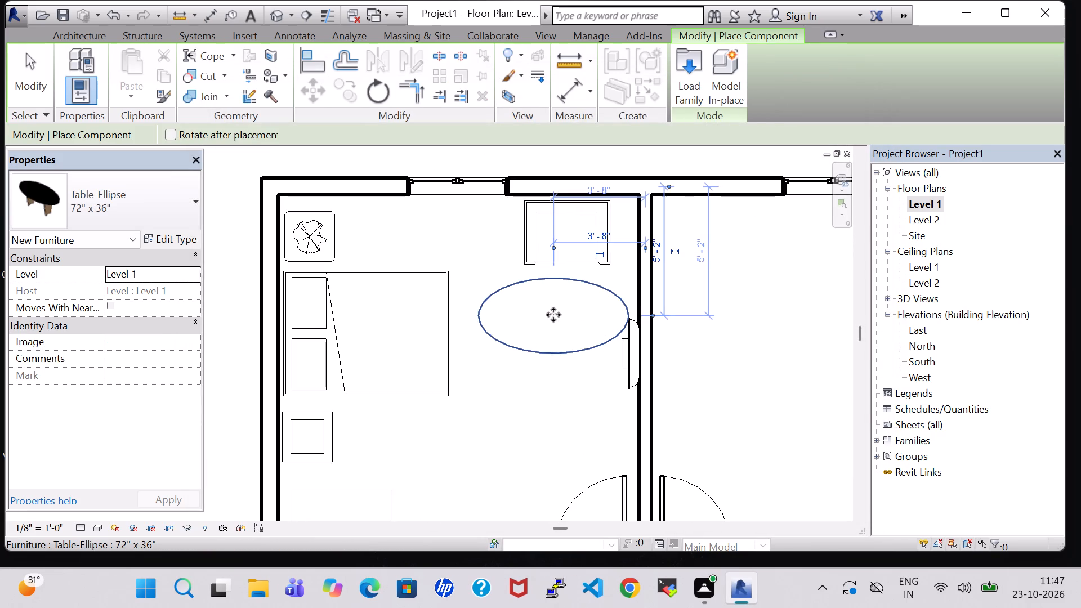
pyautogui.press('Escape')
pyautogui.press('Escape')
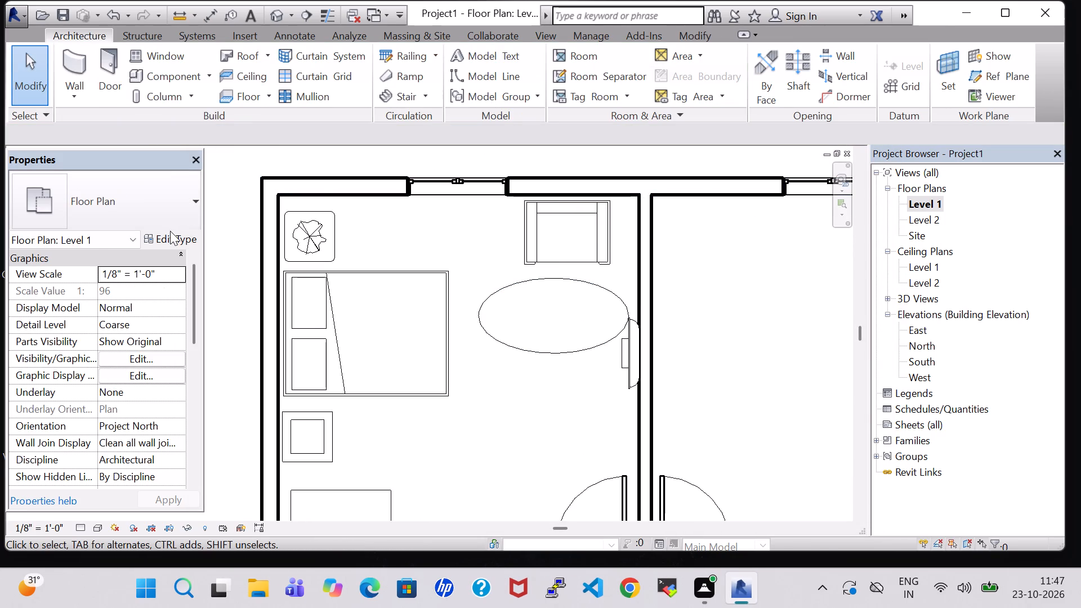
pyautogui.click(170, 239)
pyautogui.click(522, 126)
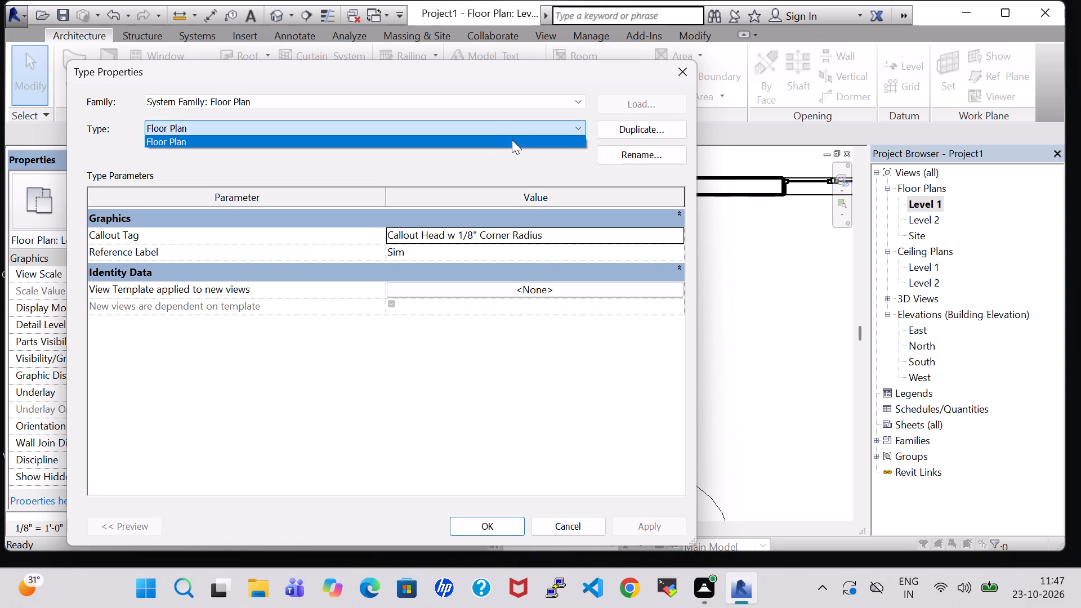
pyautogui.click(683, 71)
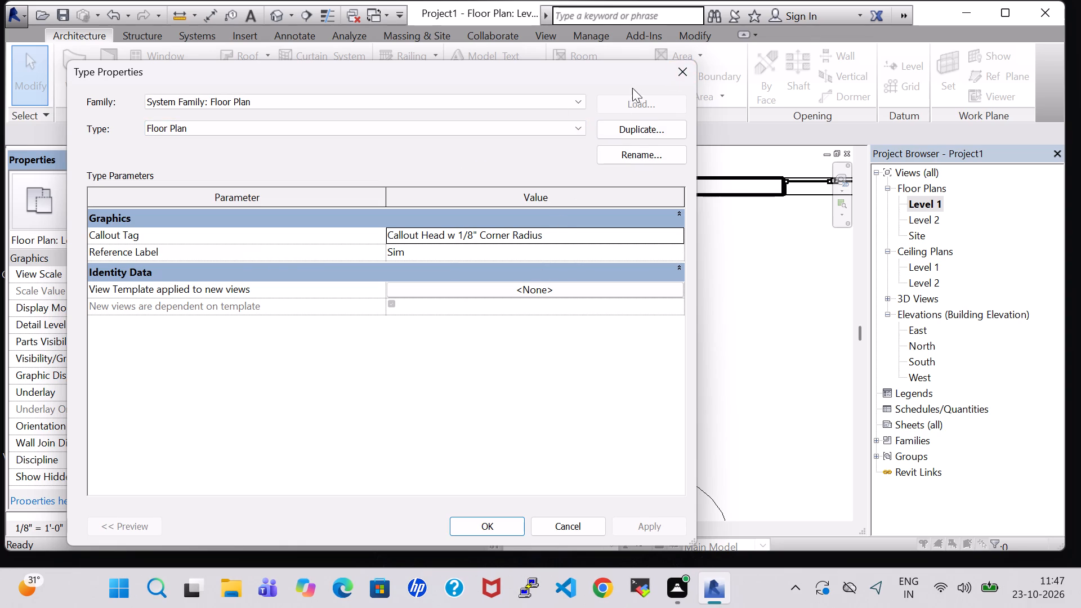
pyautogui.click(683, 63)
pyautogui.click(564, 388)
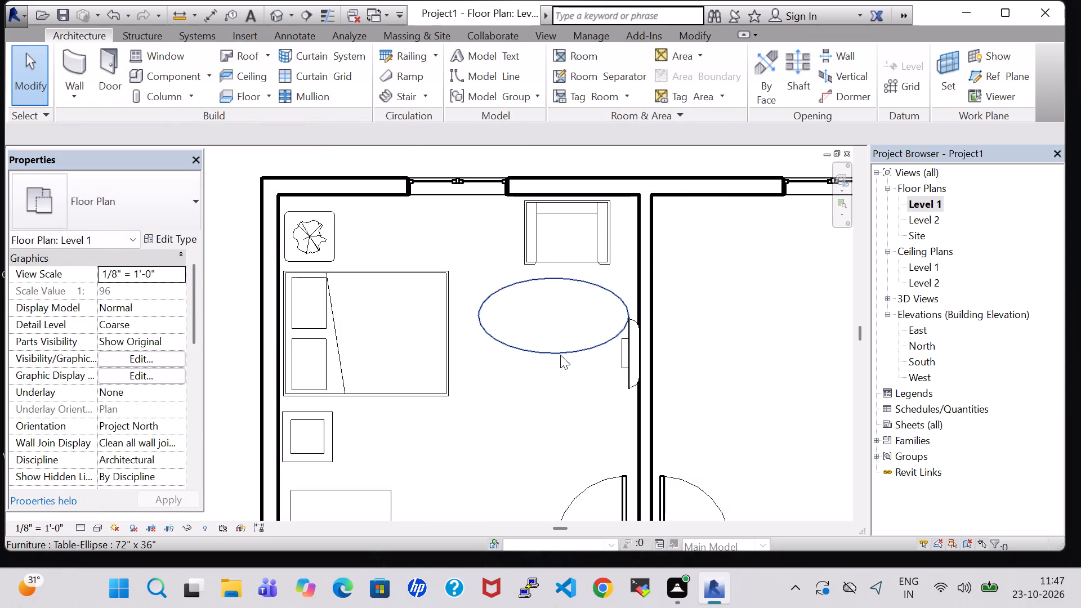
# Change the elliptical table's type to 60" x 48" in its type properties.
pyautogui.click(560, 355)
pyautogui.click(190, 239)
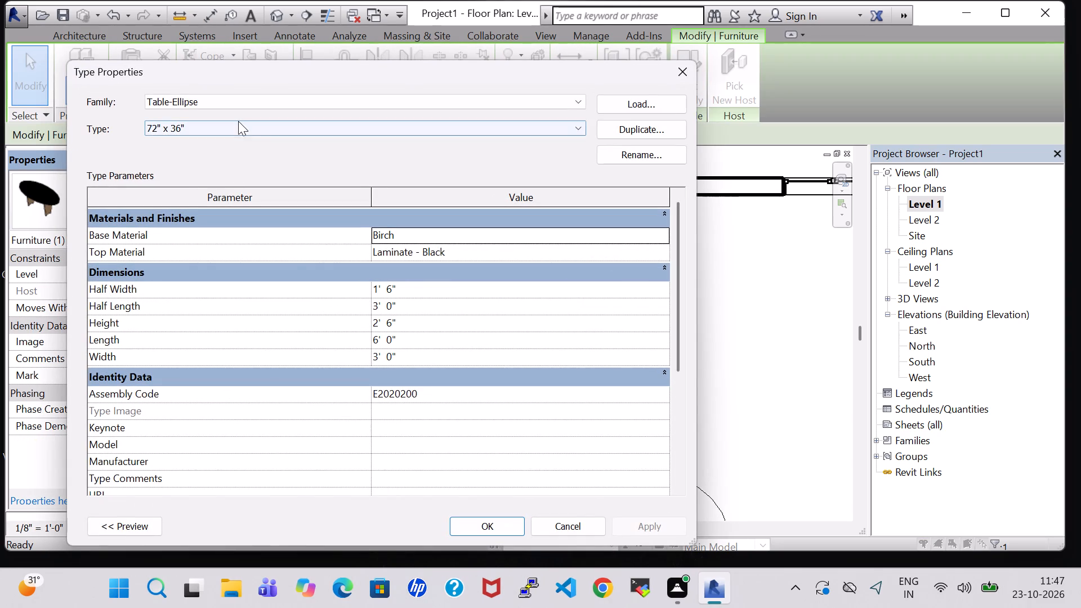
pyautogui.click(238, 121)
pyautogui.click(240, 146)
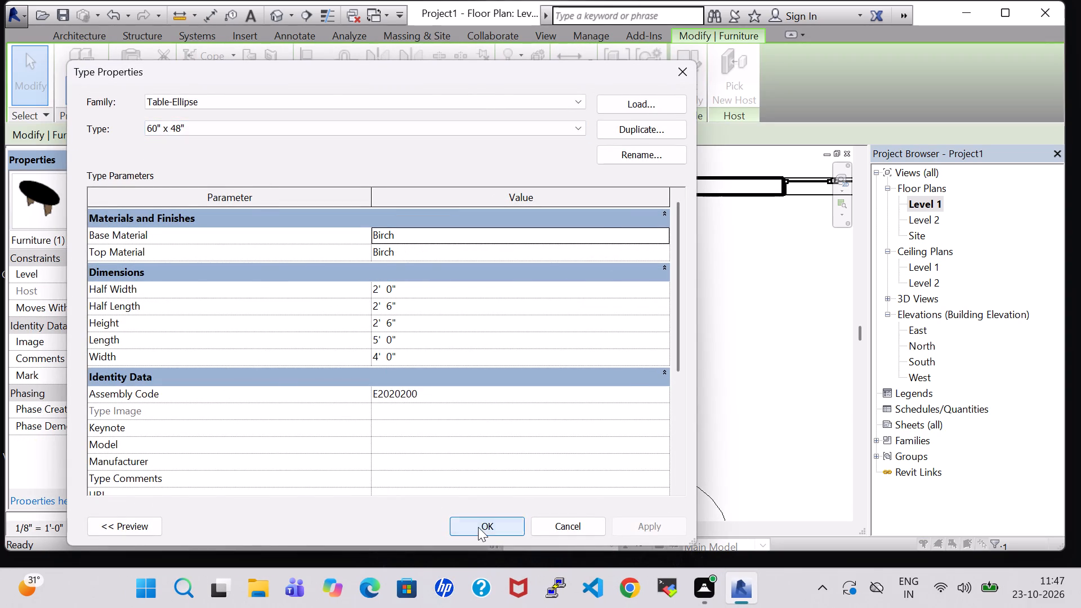
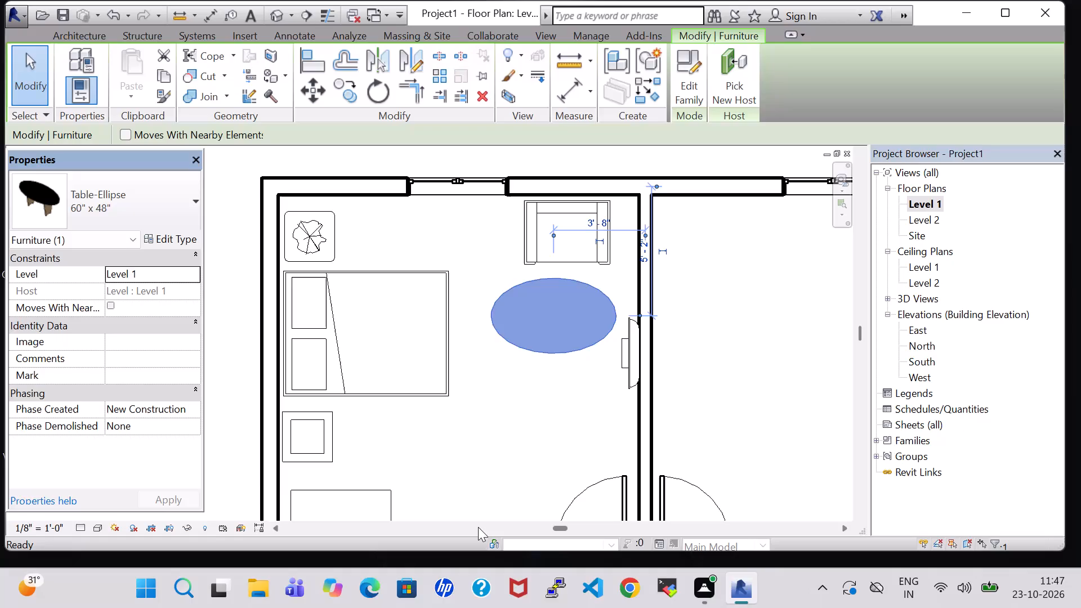
# Nudge the elliptical table slightly north and east, keeping it just south of the Corbu chair.
pyautogui.press('Up')
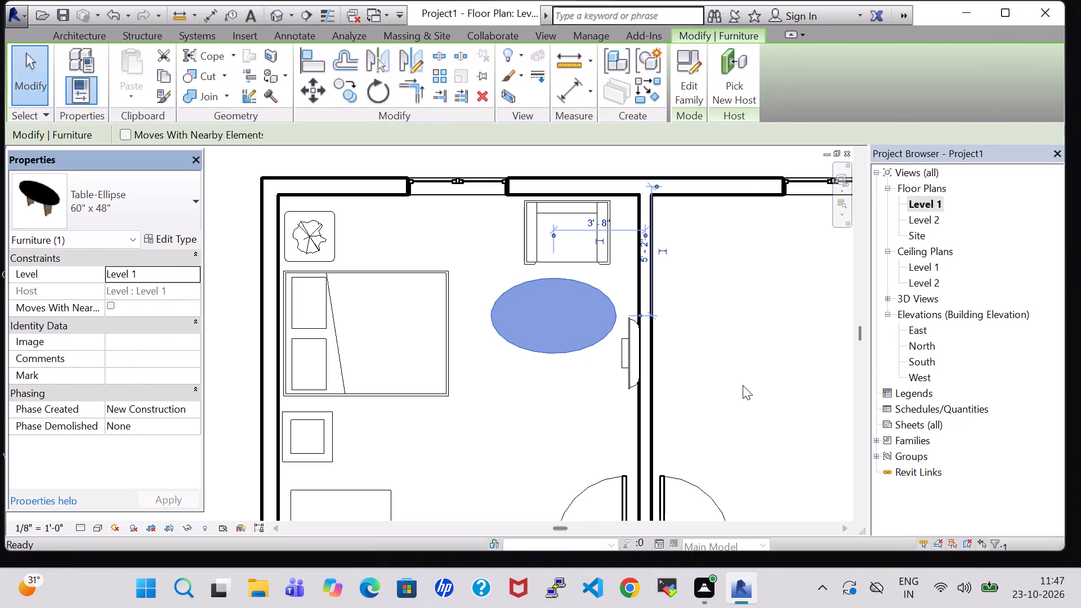
pyautogui.click(742, 385)
pyautogui.click(586, 326)
pyautogui.press('Up')
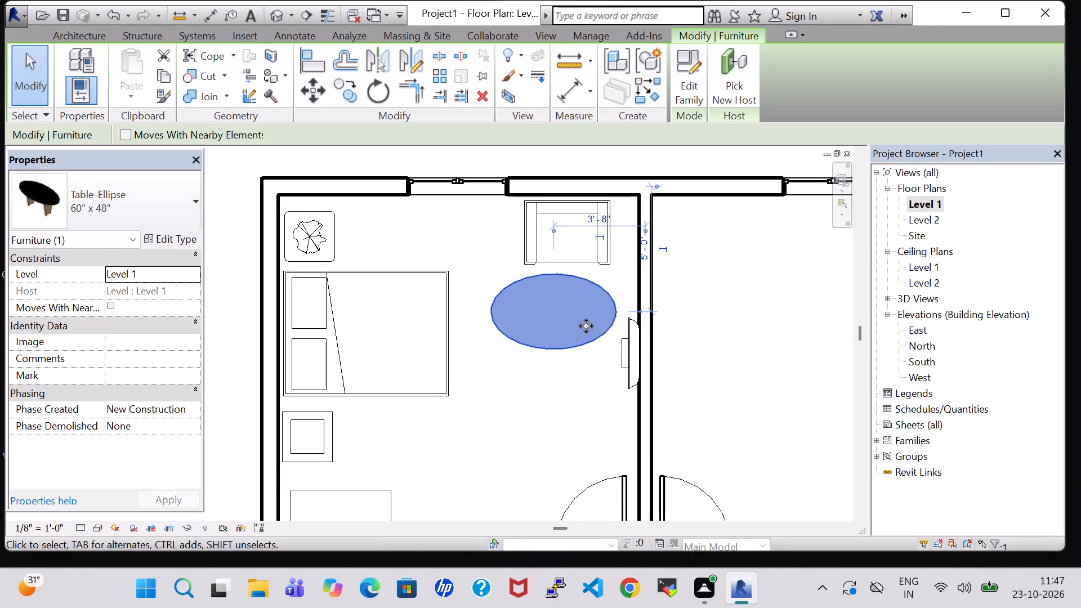
pyautogui.press('Right')
pyautogui.click(753, 298)
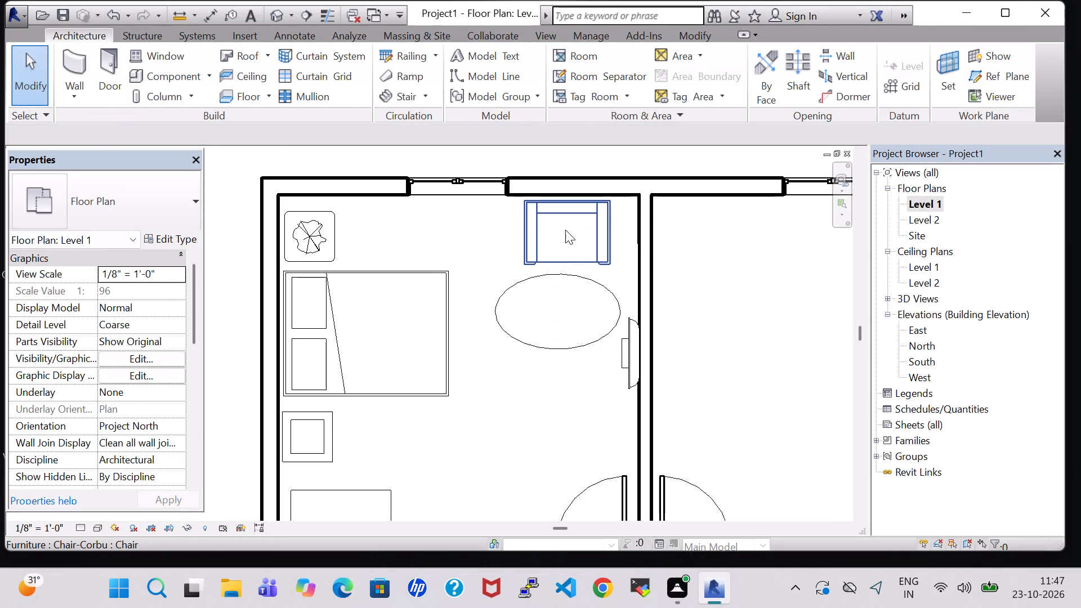
# Nudge the Corbu chair slightly west along the northwest room's north wall to align it with the elliptical table.
pyautogui.click(565, 230)
pyautogui.press('Left')
pyautogui.press('Left')
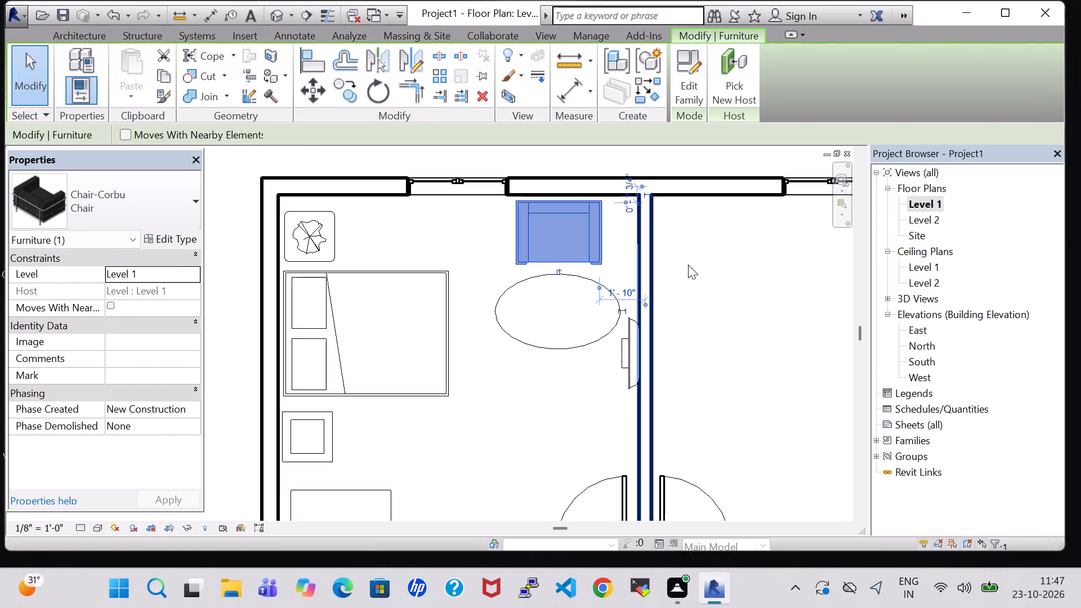
pyautogui.click(796, 296)
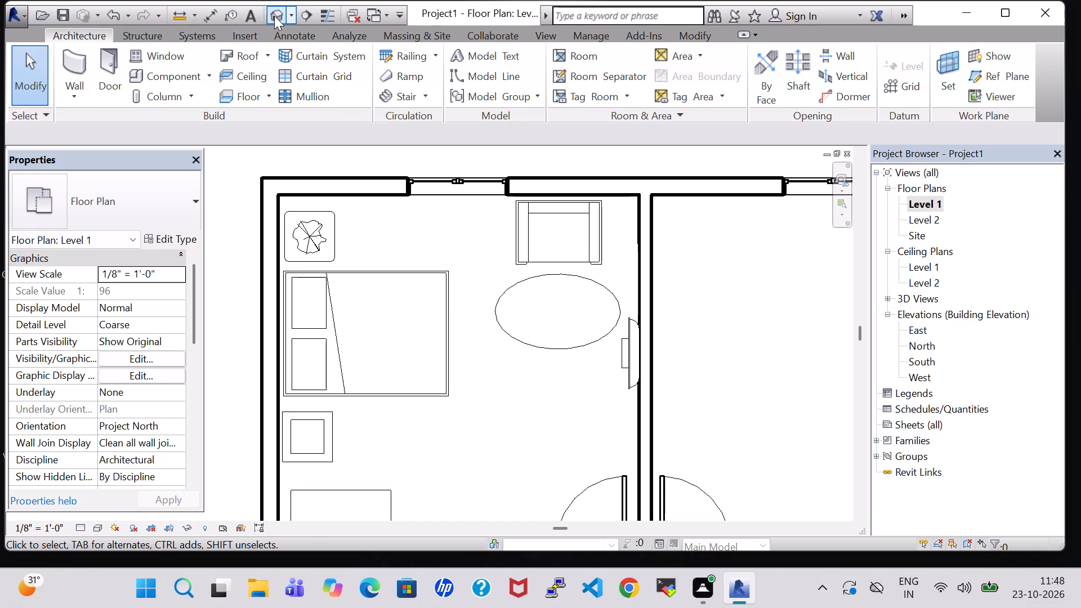
# In the 3D view, nudge the Corbu chair closer to the northwest room's north wall.
pyautogui.click(274, 16)
pyautogui.keyDown('shift'); pyautogui.moveTo(425, 301); pyautogui.dragTo(395, 356, button='middle'); pyautogui.keyUp('shift')
pyautogui.moveTo(392, 298); pyautogui.dragTo(419, 307, button='middle')
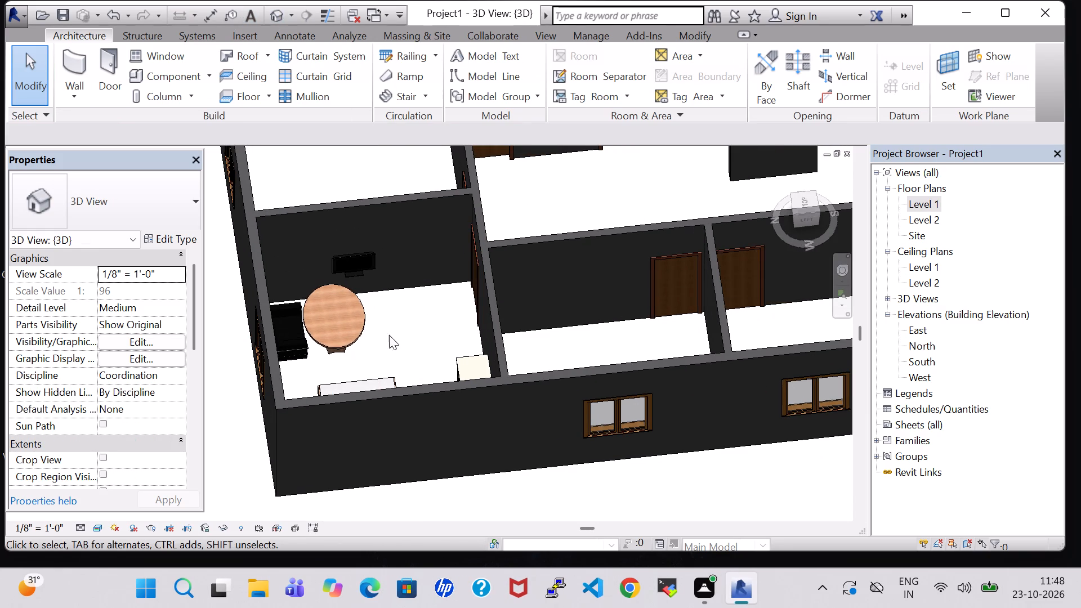
pyautogui.keyDown('shift'); pyautogui.moveTo(392, 342); pyautogui.dragTo(388, 343, button='middle'); pyautogui.keyUp('shift')
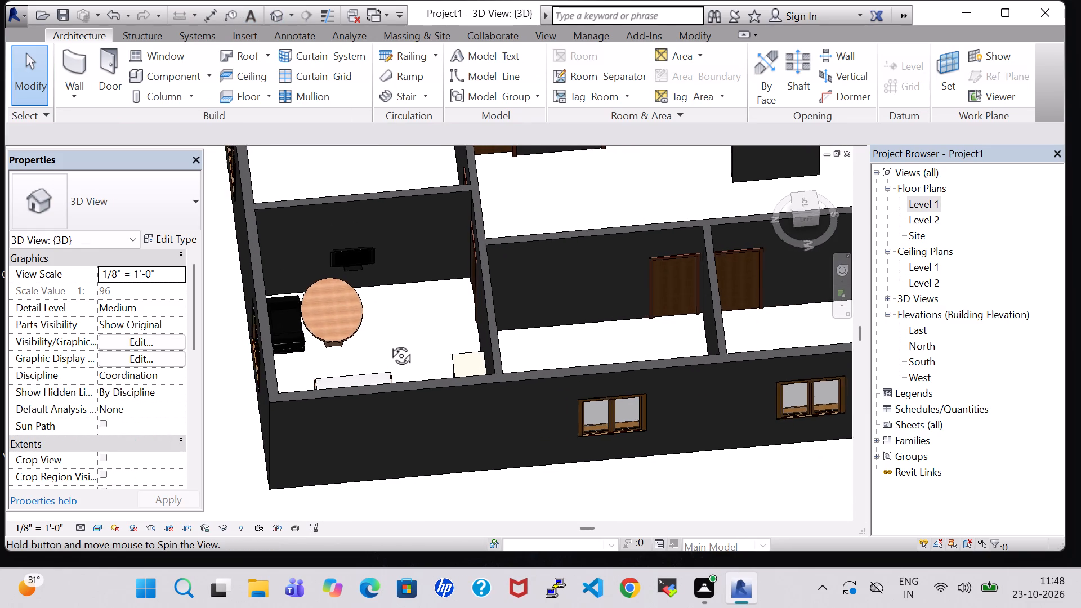
pyautogui.keyDown('shift'); pyautogui.moveTo(388, 343); pyautogui.dragTo(365, 351, button='middle'); pyautogui.keyUp('shift')
pyautogui.click(269, 280)
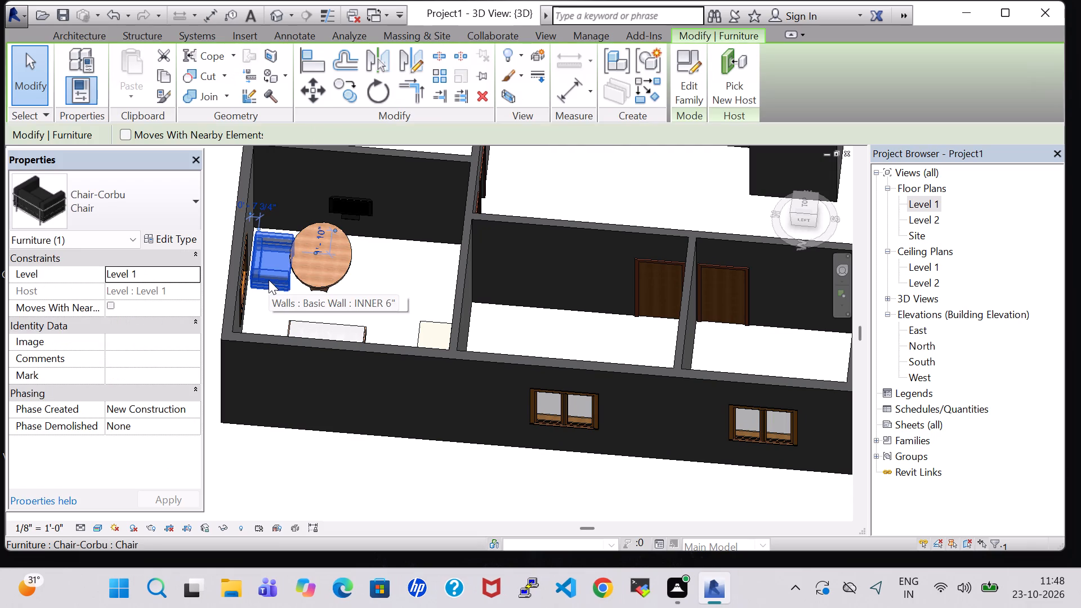
pyautogui.press('Left')
pyautogui.click(385, 274)
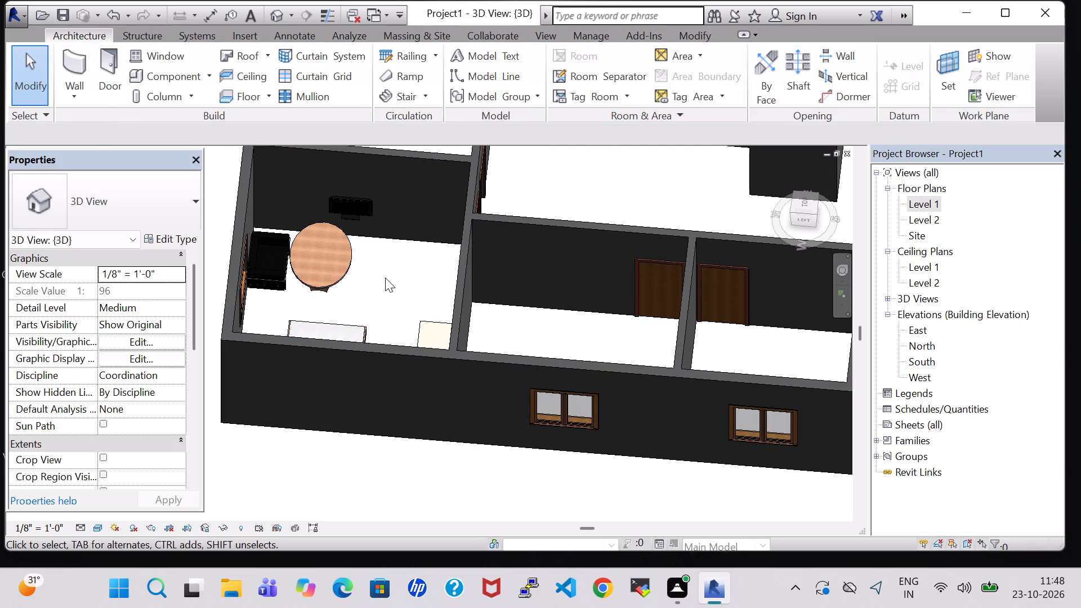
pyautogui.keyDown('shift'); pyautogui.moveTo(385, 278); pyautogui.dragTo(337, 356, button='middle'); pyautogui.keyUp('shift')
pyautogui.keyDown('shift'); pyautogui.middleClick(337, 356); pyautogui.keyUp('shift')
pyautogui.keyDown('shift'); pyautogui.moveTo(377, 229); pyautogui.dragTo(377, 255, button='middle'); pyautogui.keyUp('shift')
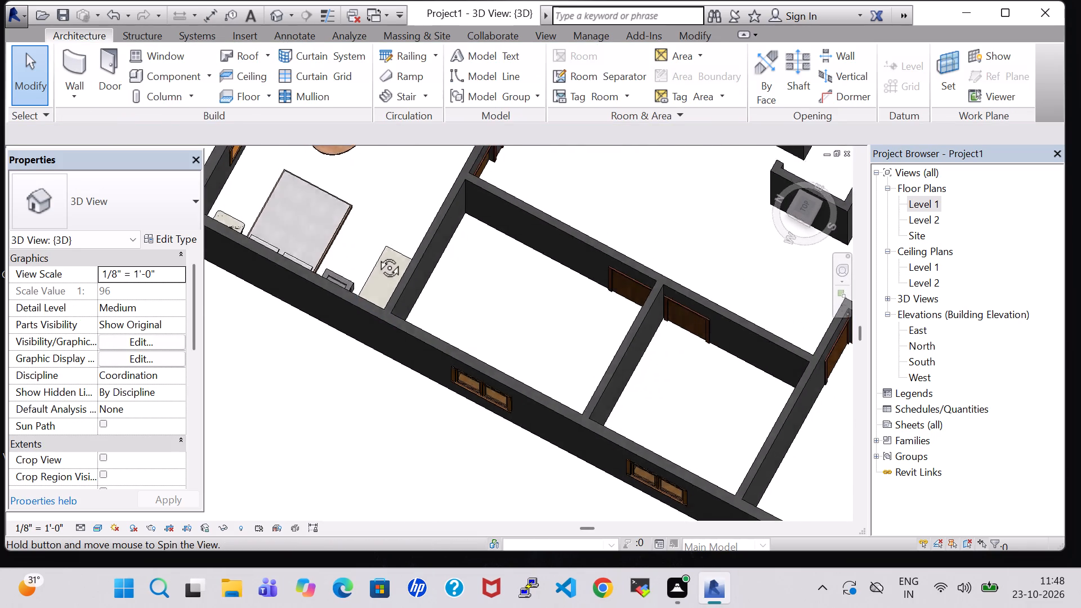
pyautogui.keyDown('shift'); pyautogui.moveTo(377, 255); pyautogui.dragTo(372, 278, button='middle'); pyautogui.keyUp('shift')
# In the Level 1 plan, create a similar Agave - 1.5' plant from the bedside one and place it just south of the elliptical table.
pyautogui.doubleClick(931, 208)
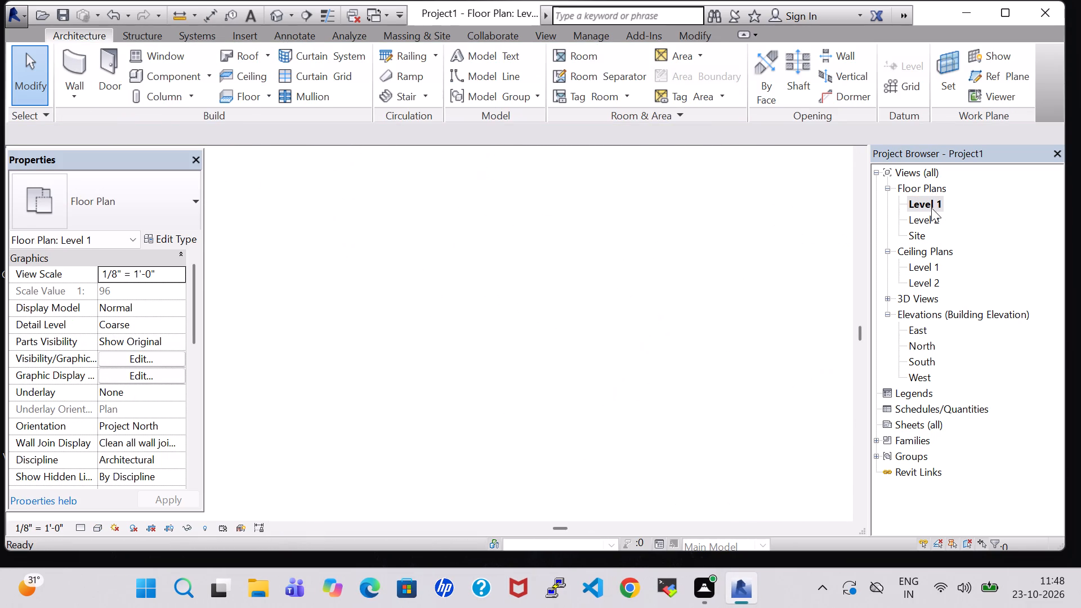
pyautogui.scroll(-1, 740, 294)
pyautogui.click(370, 244)
pyautogui.rightClick(370, 244)
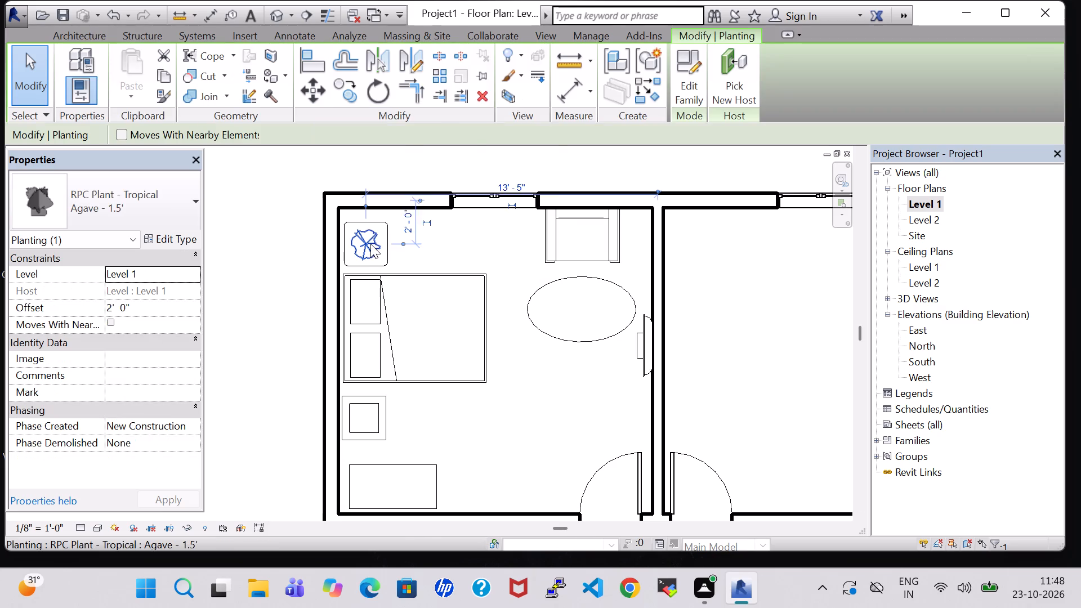
pyautogui.click(494, 299)
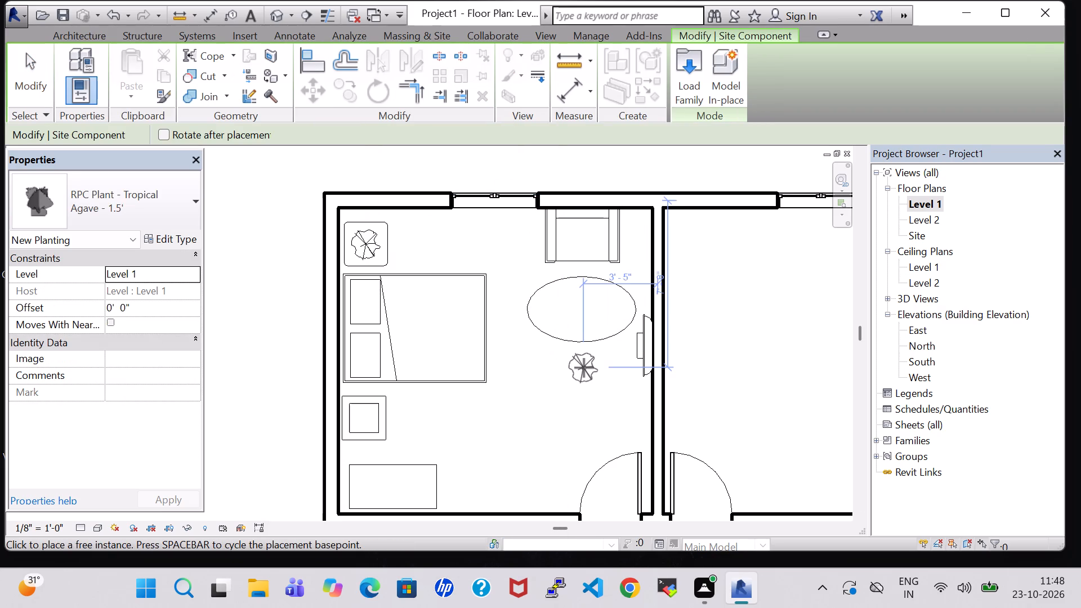
pyautogui.click(584, 365)
pyautogui.press('Escape')
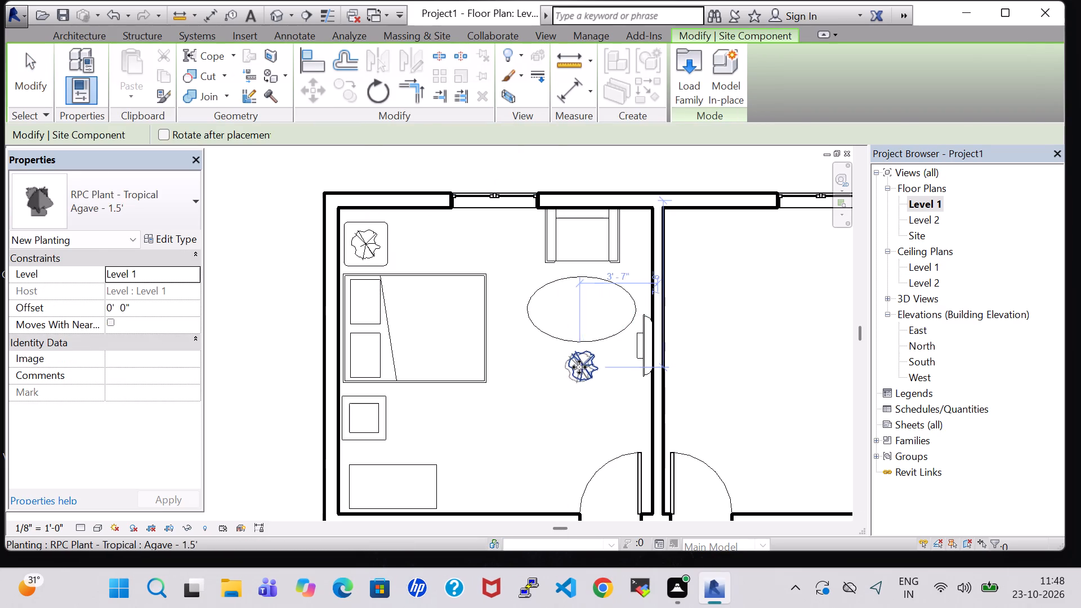
pyautogui.press('Escape')
# Set the elliptical table type's Half Length to 2' 0".
pyautogui.click(580, 341)
pyautogui.click(167, 240)
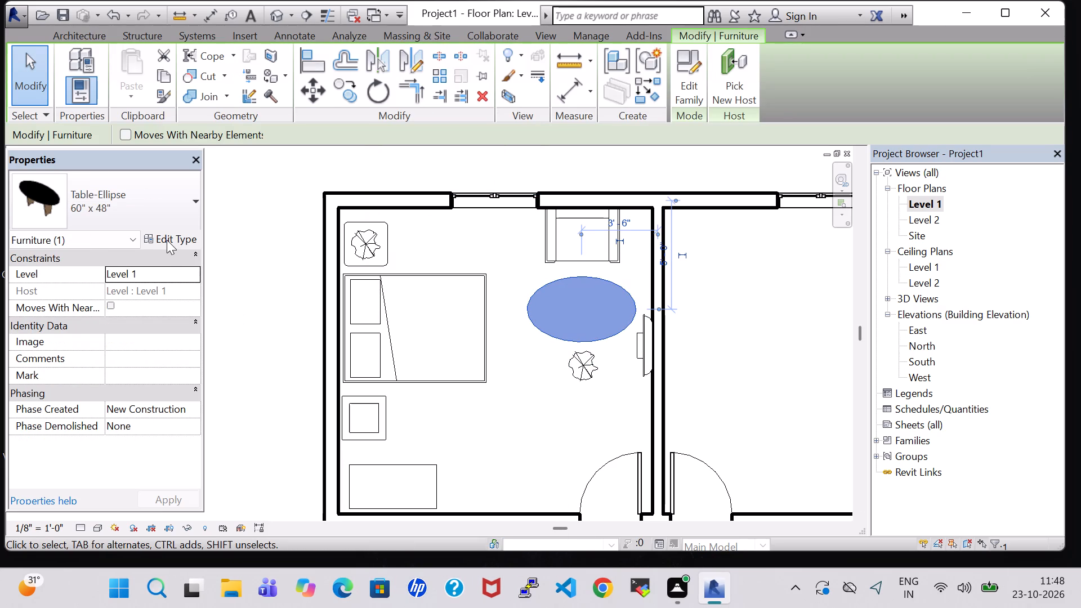
pyautogui.click(392, 303)
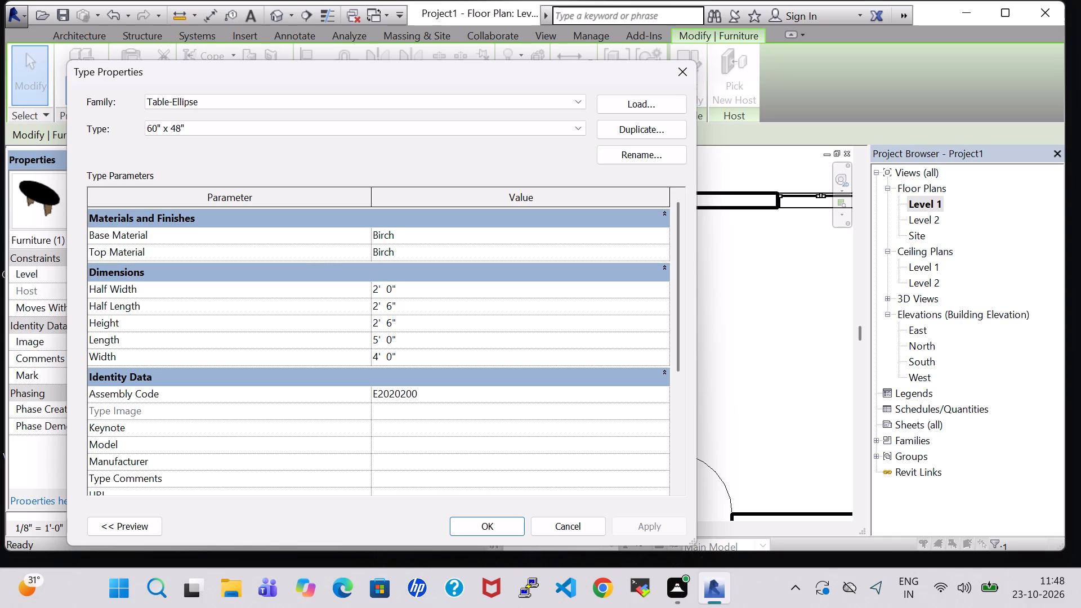
pyautogui.press('BackSpace')
pyautogui.press('0')
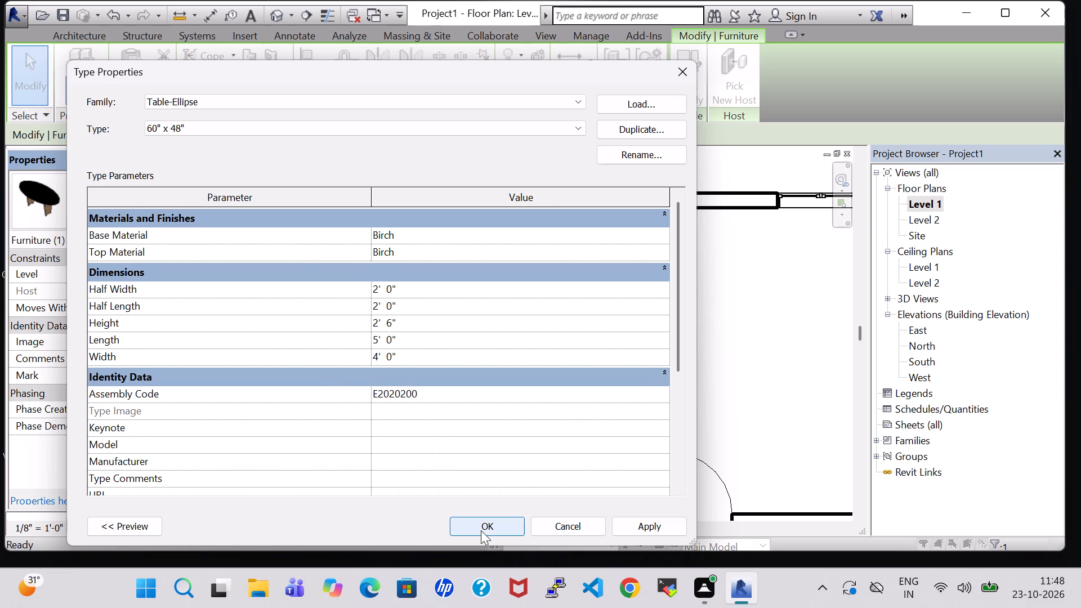
pyautogui.click(481, 530)
pyautogui.click(538, 465)
# Set the offset of the agave plant just south of the elliptical table to 2' 0".
pyautogui.click(584, 367)
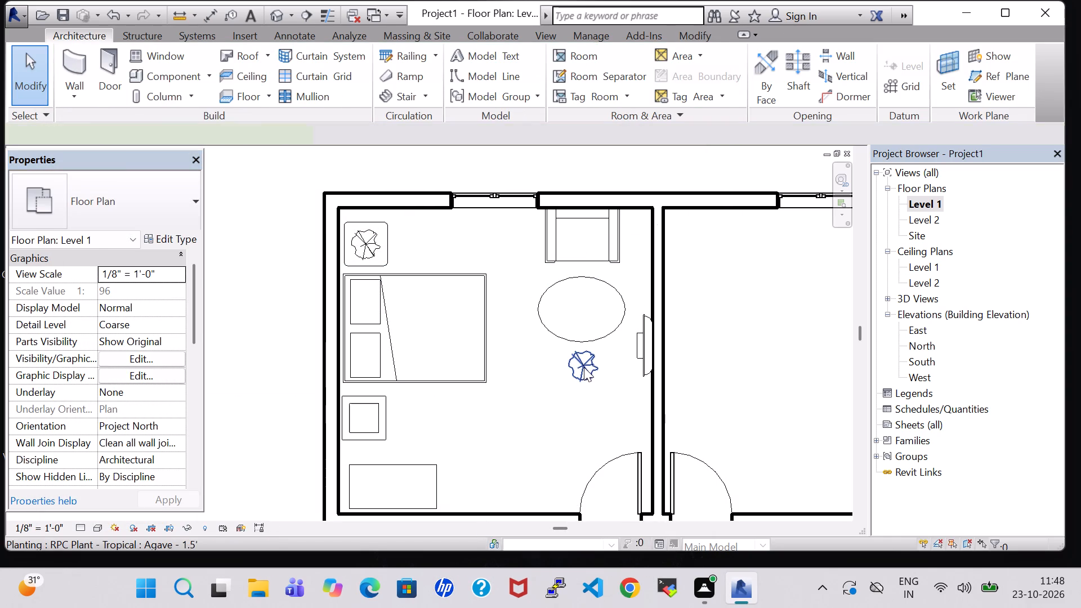
pyautogui.click(115, 309)
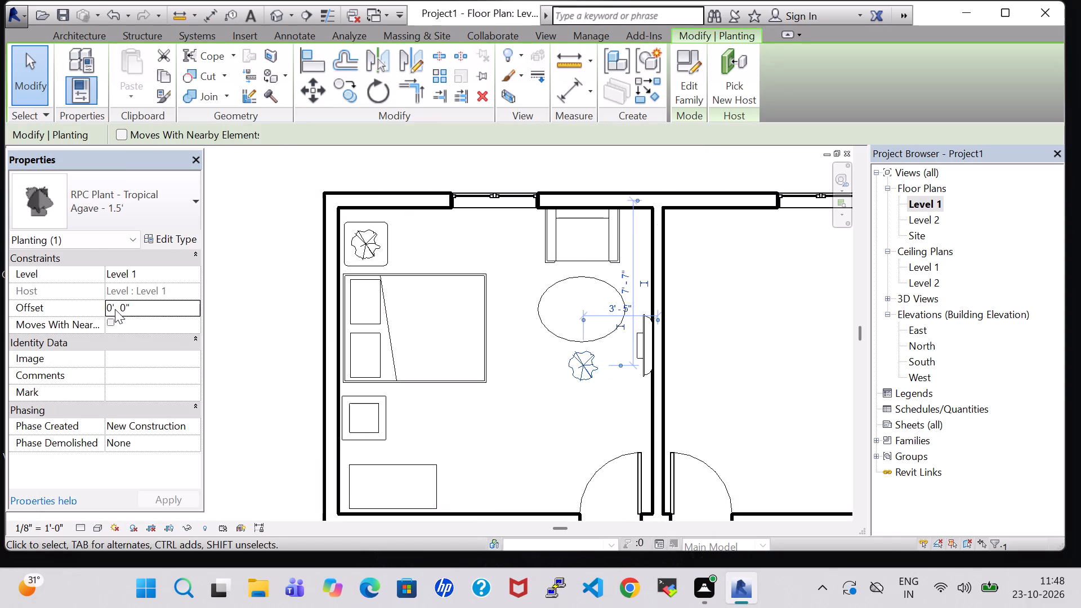
pyautogui.click(113, 310)
pyautogui.press('BackSpace')
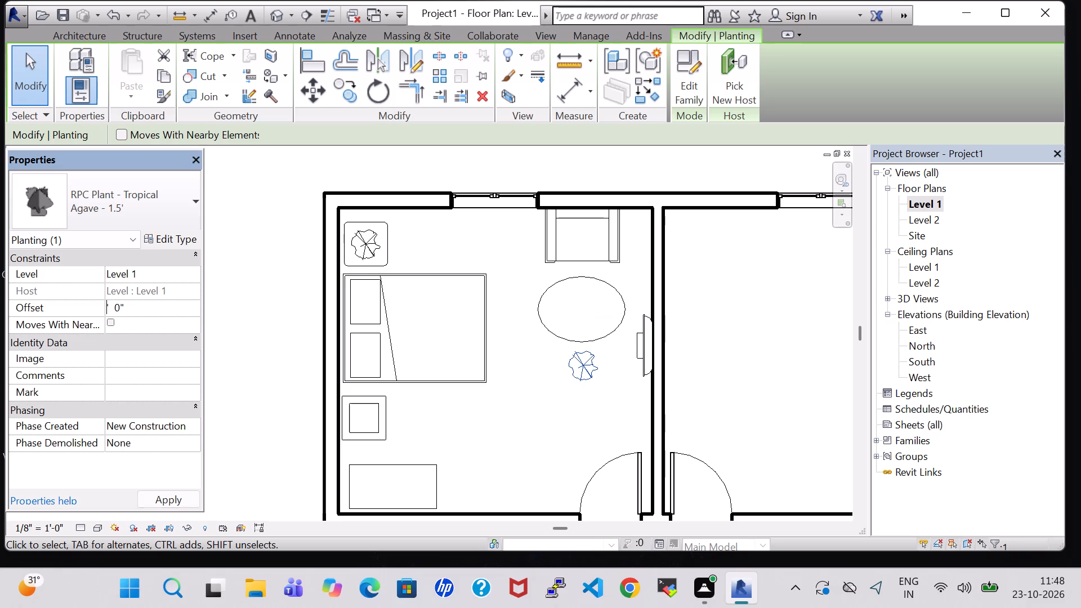
pyautogui.press('2')
pyautogui.click(175, 498)
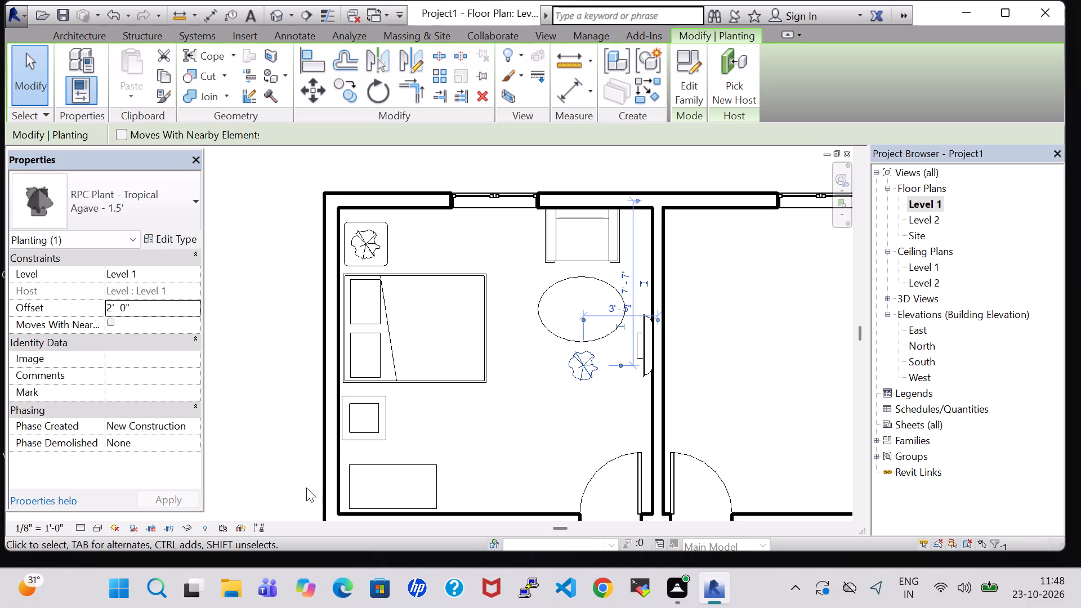
# Nudge the new agave plant north onto the middle of the elliptical table.
pyautogui.press('Up')
pyautogui.press('Up')
pyautogui.press('Up')
pyautogui.press('Up')
pyautogui.press('Up')
pyautogui.press('Up')
pyautogui.press('Up')
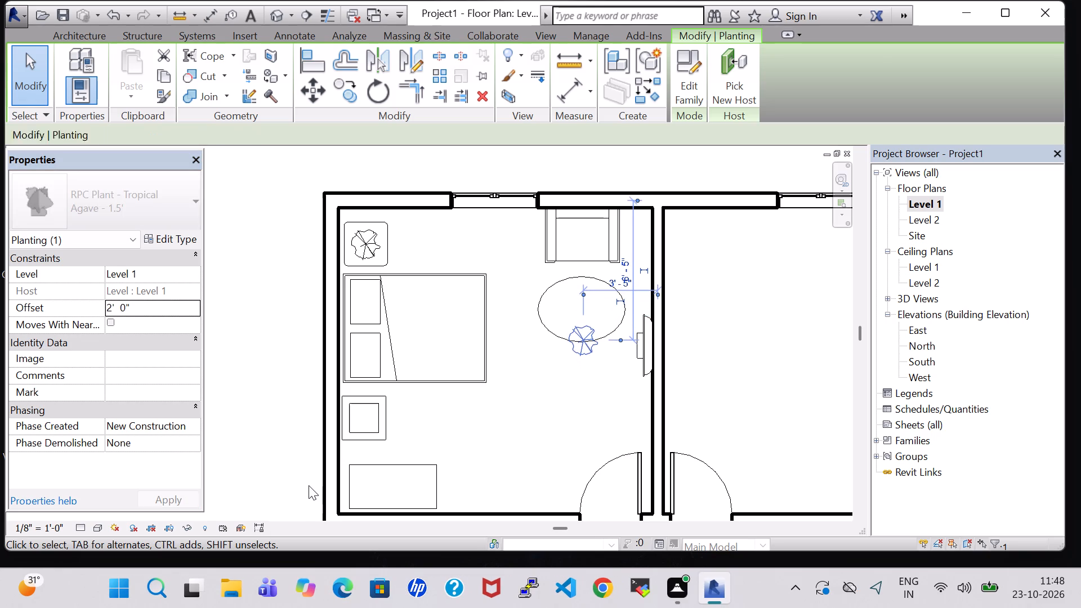
pyautogui.press('Up')
pyautogui.press('Up')
pyautogui.press('Up')
pyautogui.press('Up')
pyautogui.press('Up')
pyautogui.press('Up')
pyautogui.press('Up')
pyautogui.press('Up')
pyautogui.press('Up')
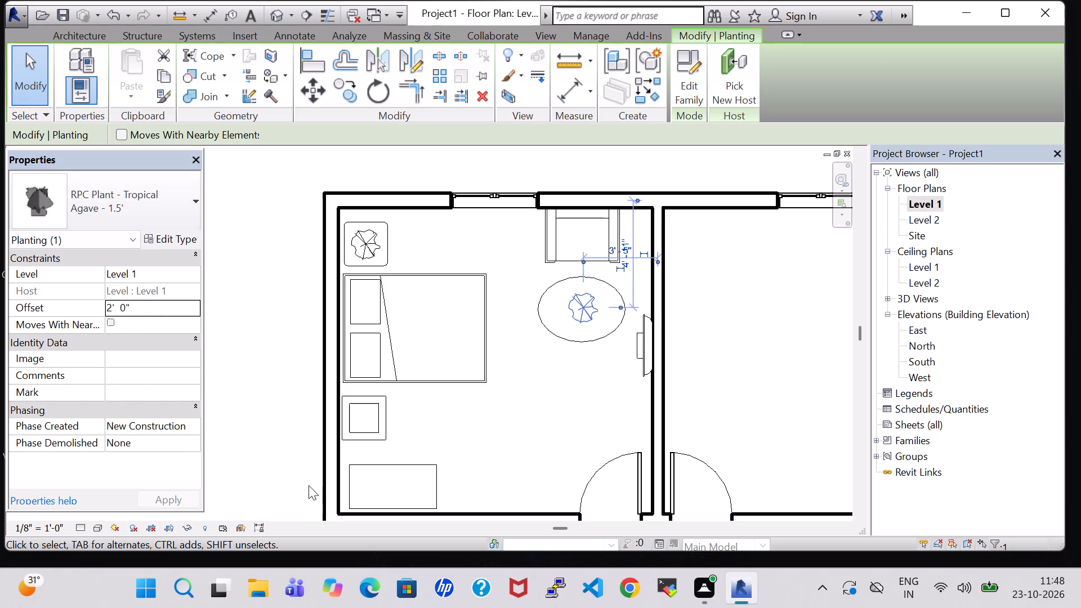
pyautogui.press('Up')
pyautogui.click(505, 451)
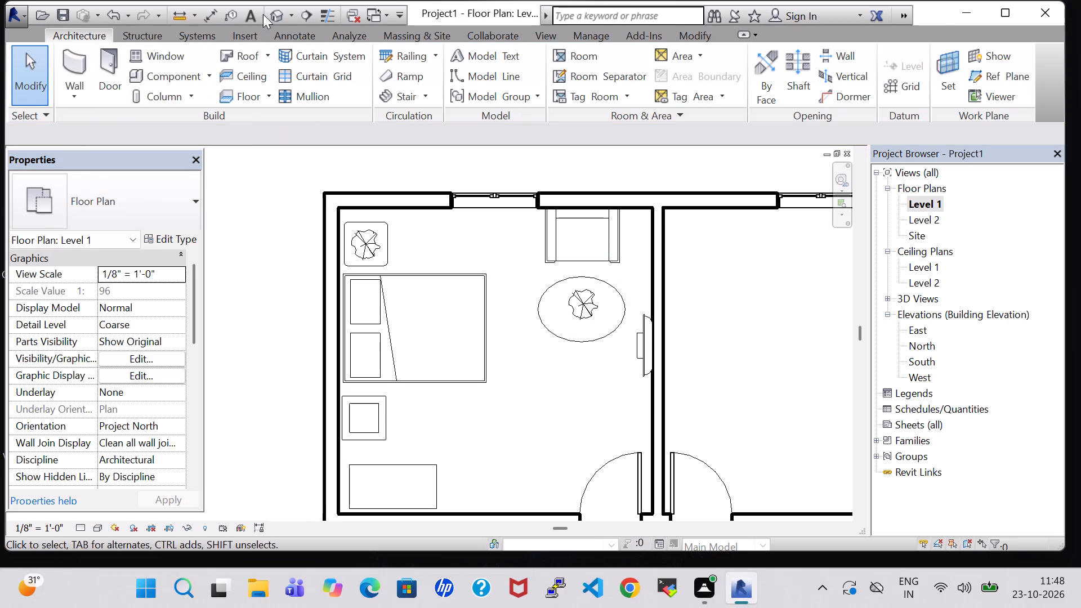
# In the 3D view, set the elliptical table type's Height to 2' 0" so the agave plant rests on its top.
pyautogui.click(282, 12)
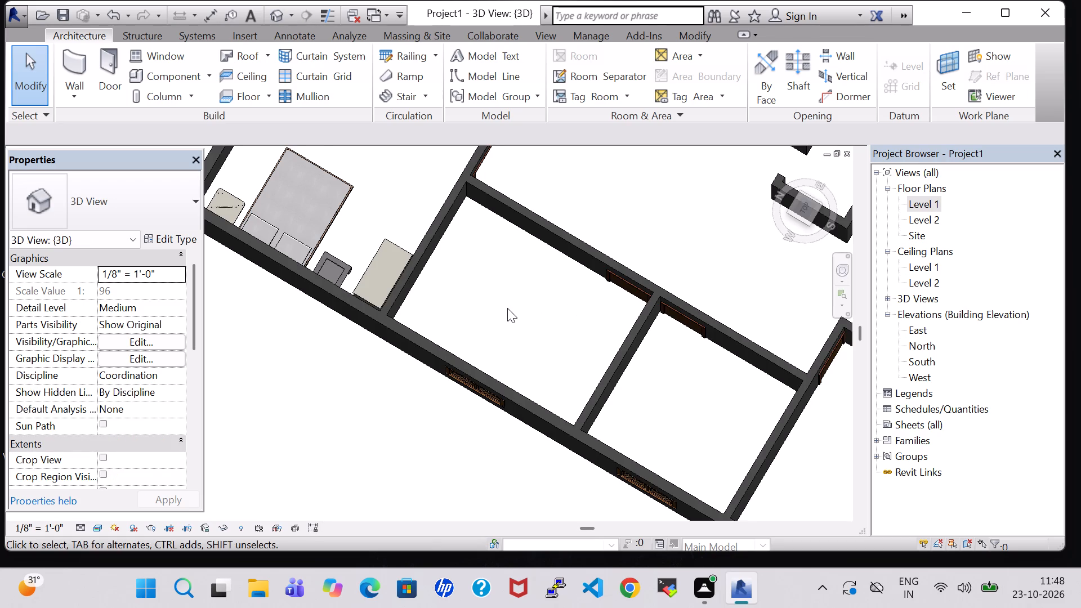
pyautogui.keyDown('shift'); pyautogui.moveTo(502, 309); pyautogui.dragTo(476, 236, button='middle'); pyautogui.keyUp('shift')
pyautogui.moveTo(476, 236); pyautogui.dragTo(427, 528, button='middle')
pyautogui.scroll(1, 471, 470)
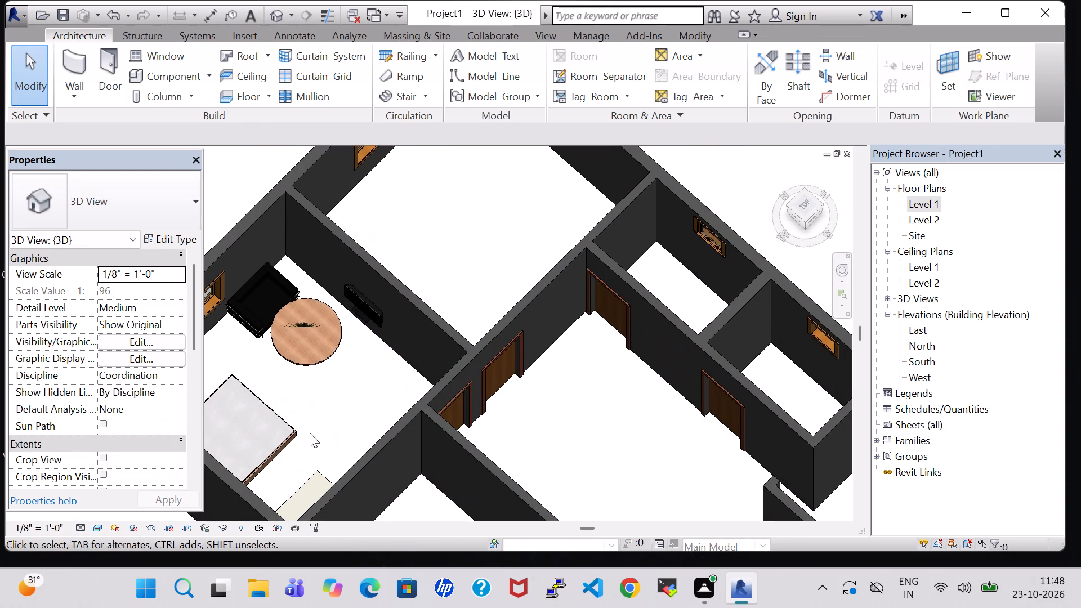
pyautogui.keyDown('shift'); pyautogui.moveTo(319, 425); pyautogui.dragTo(313, 278, button='middle'); pyautogui.keyUp('shift')
pyautogui.scroll(5, 320, 300)
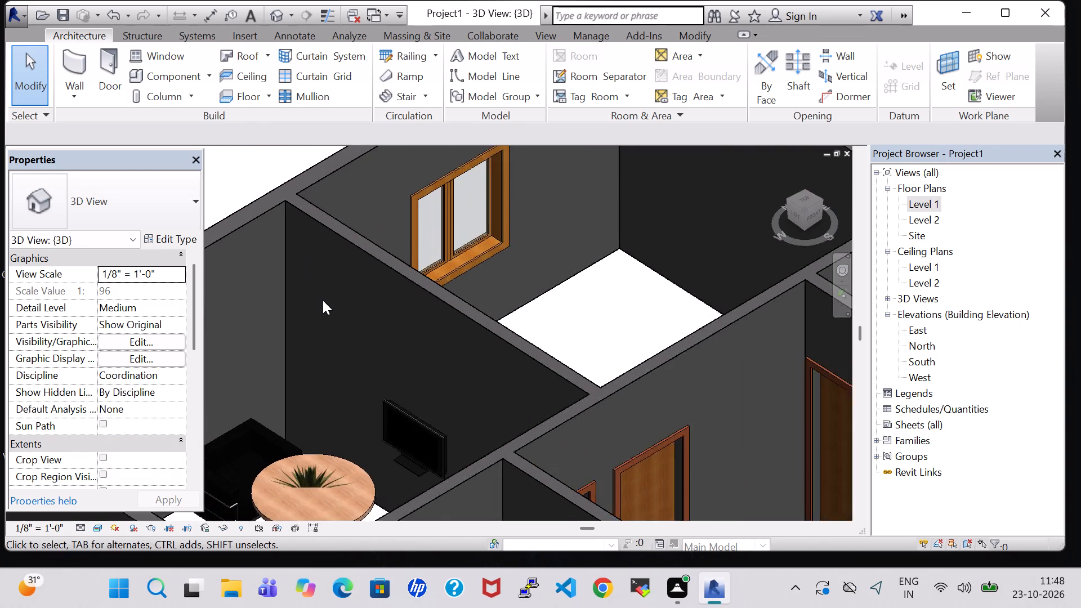
pyautogui.moveTo(335, 382); pyautogui.dragTo(346, 228, button='middle')
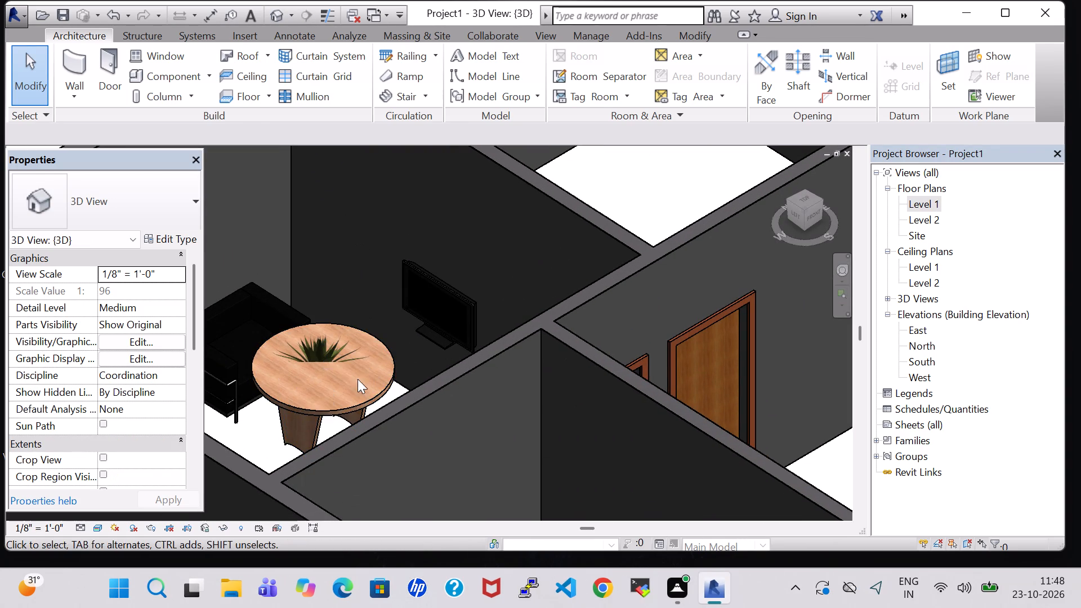
pyautogui.click(394, 363)
pyautogui.click(173, 244)
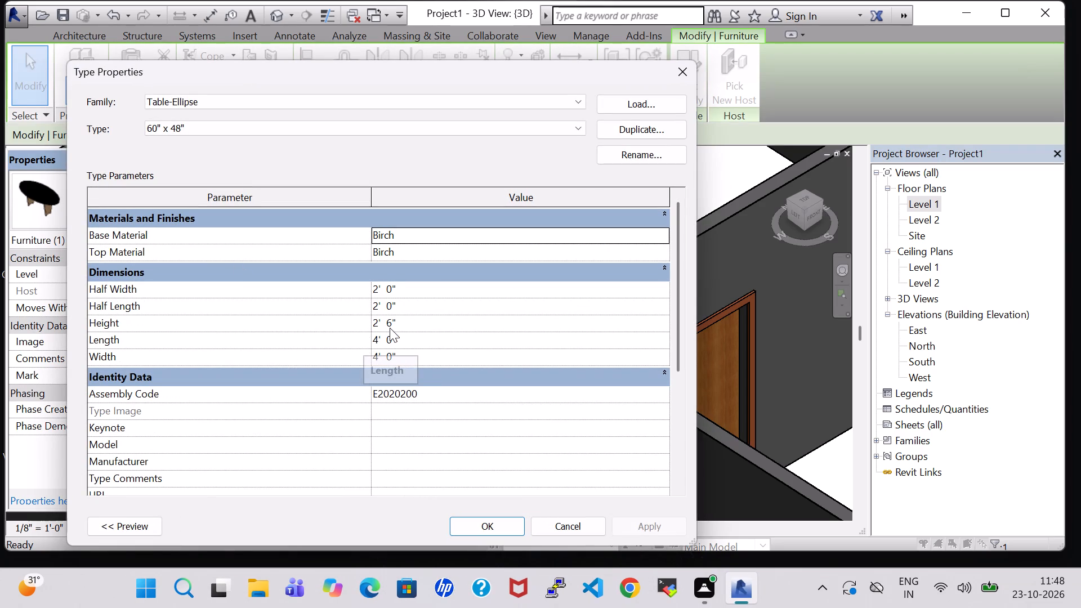
pyautogui.click(392, 328)
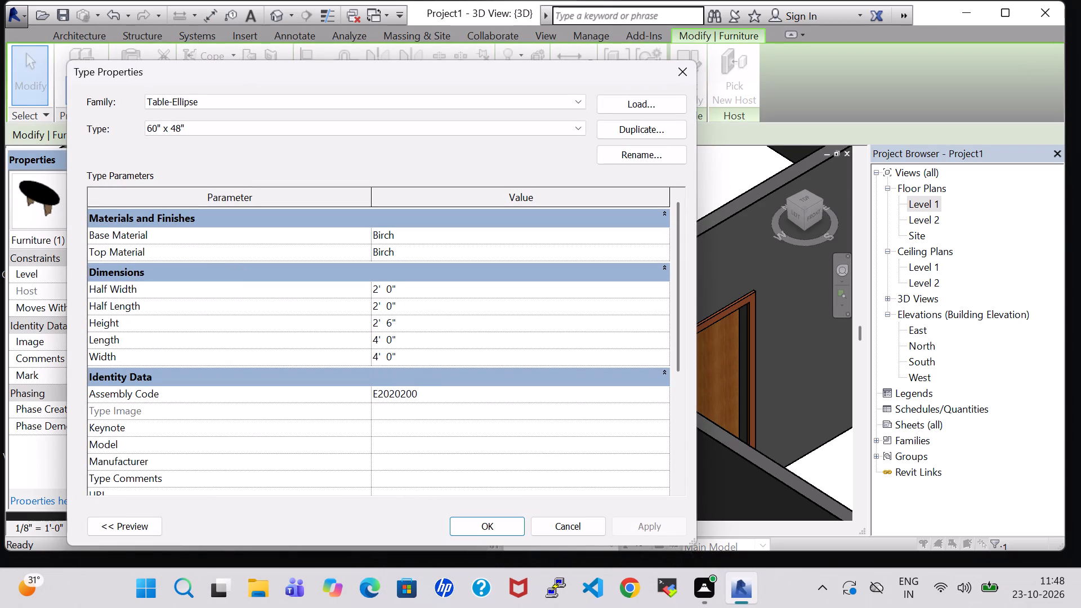
pyautogui.press('BackSpace')
pyautogui.press('0')
pyautogui.click(476, 524)
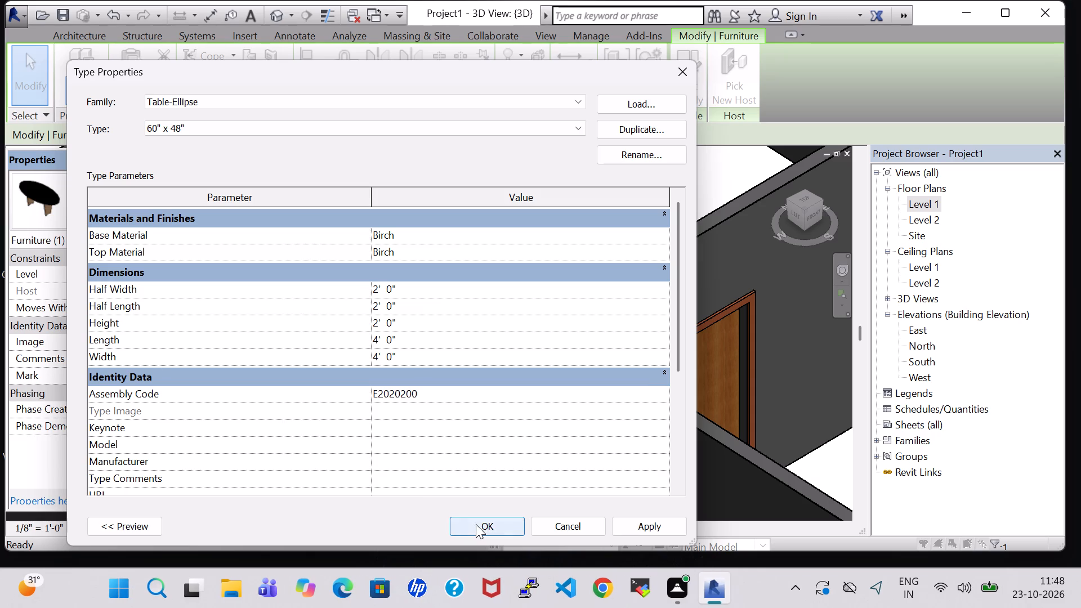
pyautogui.click(377, 226)
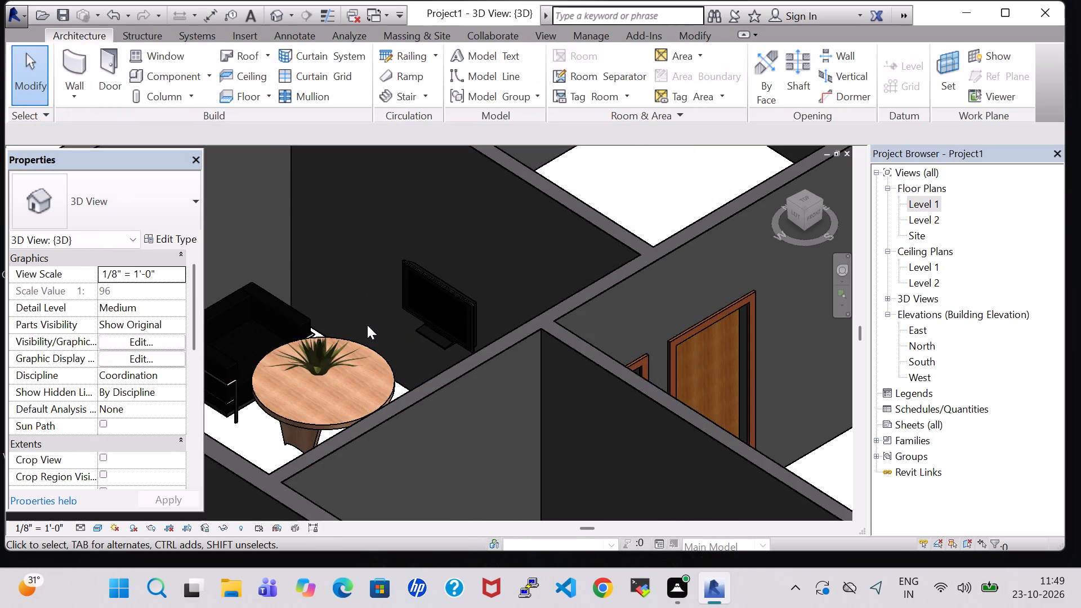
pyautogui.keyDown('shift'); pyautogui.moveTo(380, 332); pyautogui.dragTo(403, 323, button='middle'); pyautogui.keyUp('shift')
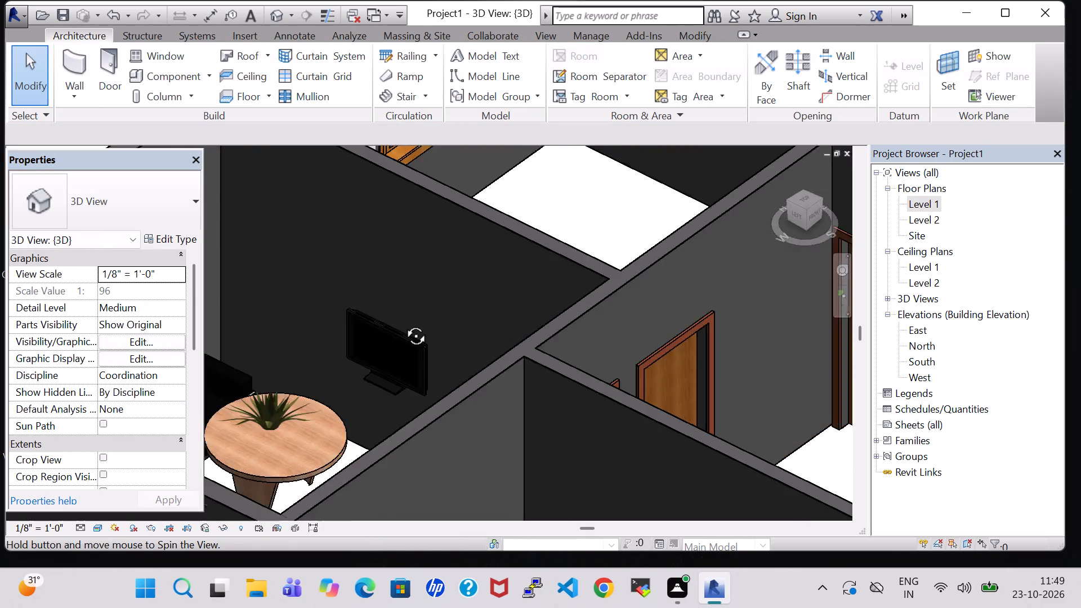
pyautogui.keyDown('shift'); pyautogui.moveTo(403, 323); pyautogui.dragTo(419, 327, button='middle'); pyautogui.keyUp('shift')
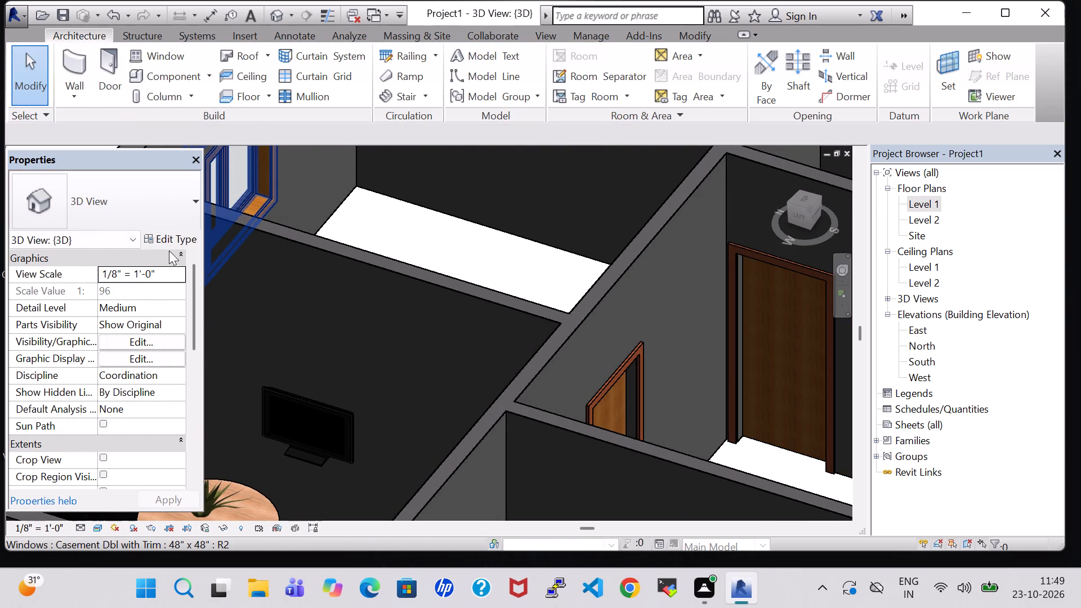
# Review the type properties of the elliptical table in the 3D view.
pyautogui.click(171, 245)
pyautogui.click(672, 76)
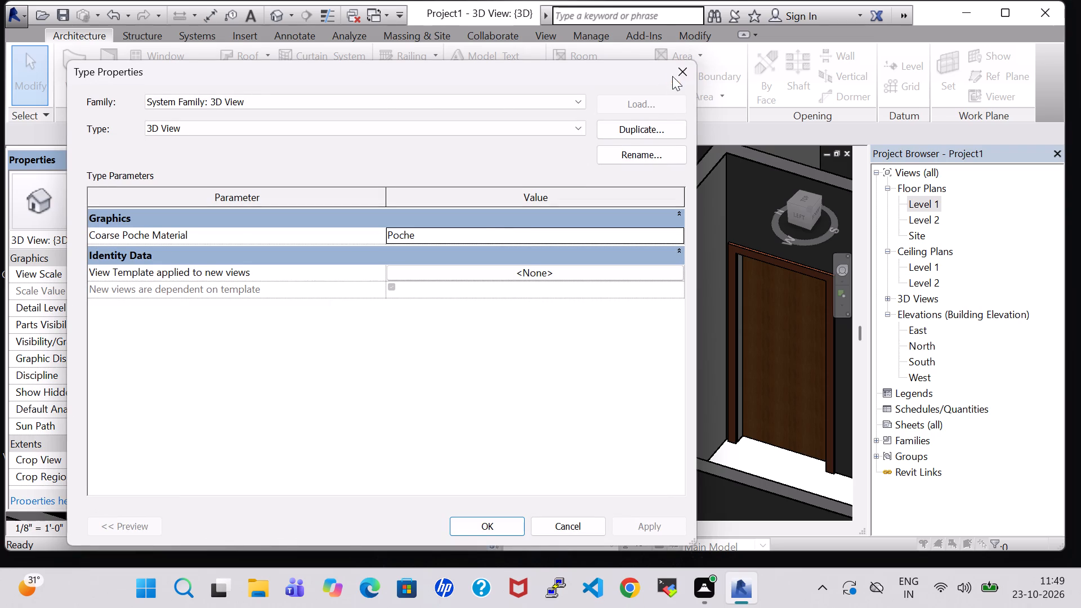
pyautogui.click(266, 498)
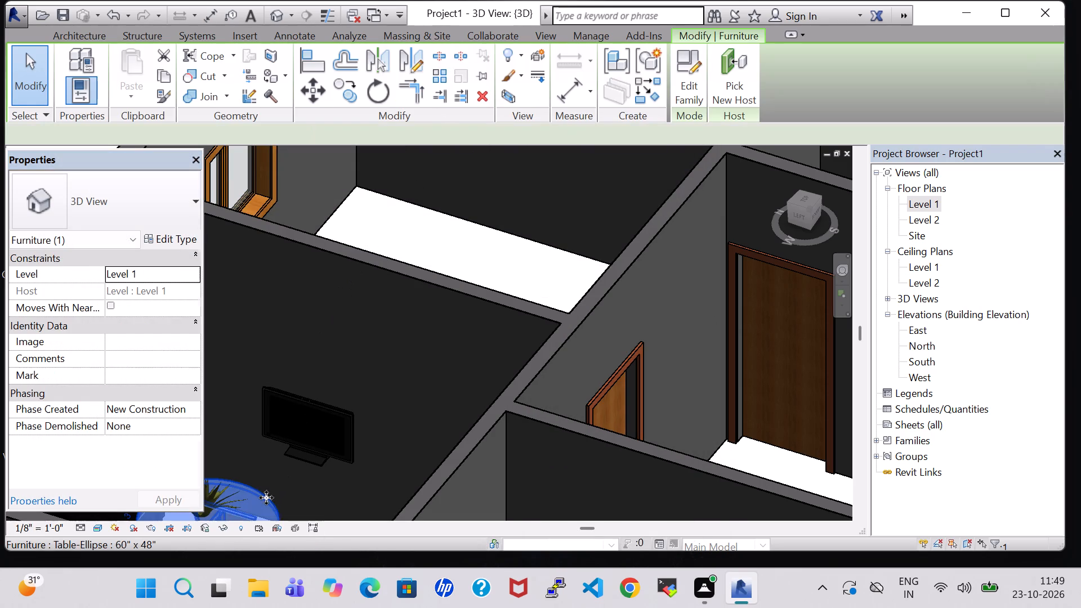
pyautogui.click(164, 231)
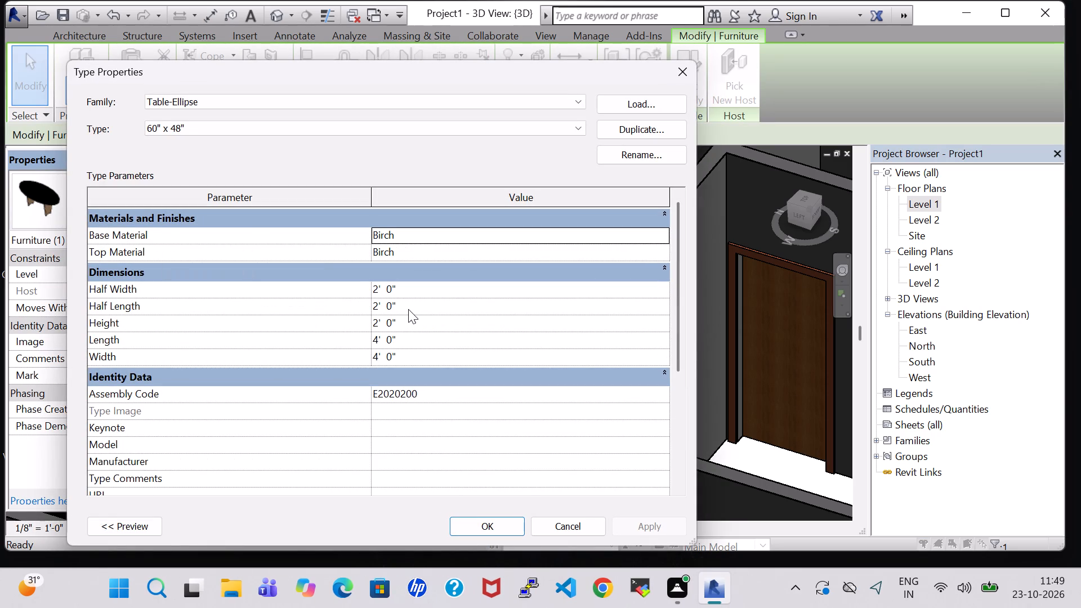
pyautogui.click(482, 525)
# Examine the furnished northwest room from several angles, checking the elliptical table, plants, armchair, TV and bed.
pyautogui.keyDown('shift'); pyautogui.moveTo(423, 428); pyautogui.dragTo(371, 476, button='middle'); pyautogui.keyUp('shift')
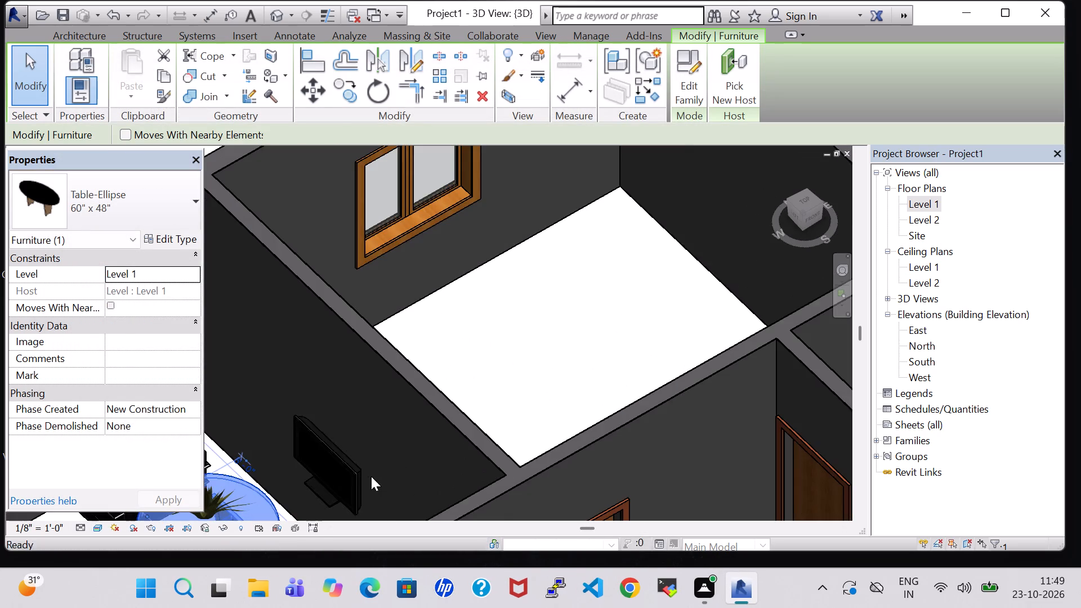
pyautogui.moveTo(368, 476); pyautogui.dragTo(377, 345, button='middle')
pyautogui.keyDown('shift'); pyautogui.moveTo(345, 364); pyautogui.dragTo(277, 401, button='middle'); pyautogui.keyUp('shift')
pyautogui.moveTo(280, 398); pyautogui.dragTo(288, 396, button='middle')
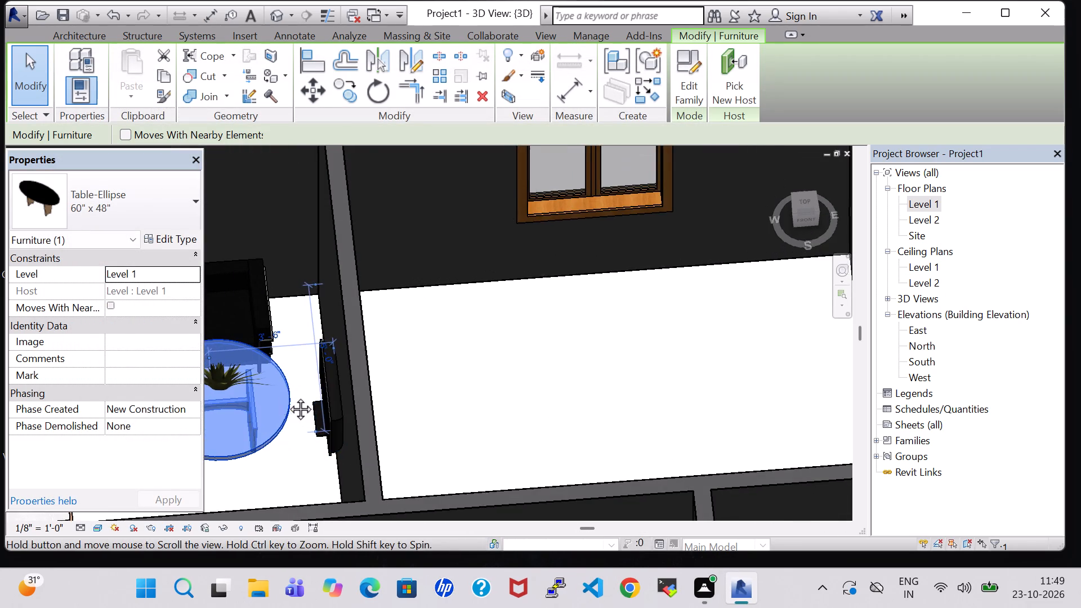
pyautogui.moveTo(288, 396); pyautogui.dragTo(380, 369, button='middle')
pyautogui.keyDown('shift'); pyautogui.moveTo(369, 369); pyautogui.dragTo(428, 426, button='middle'); pyautogui.keyUp('shift')
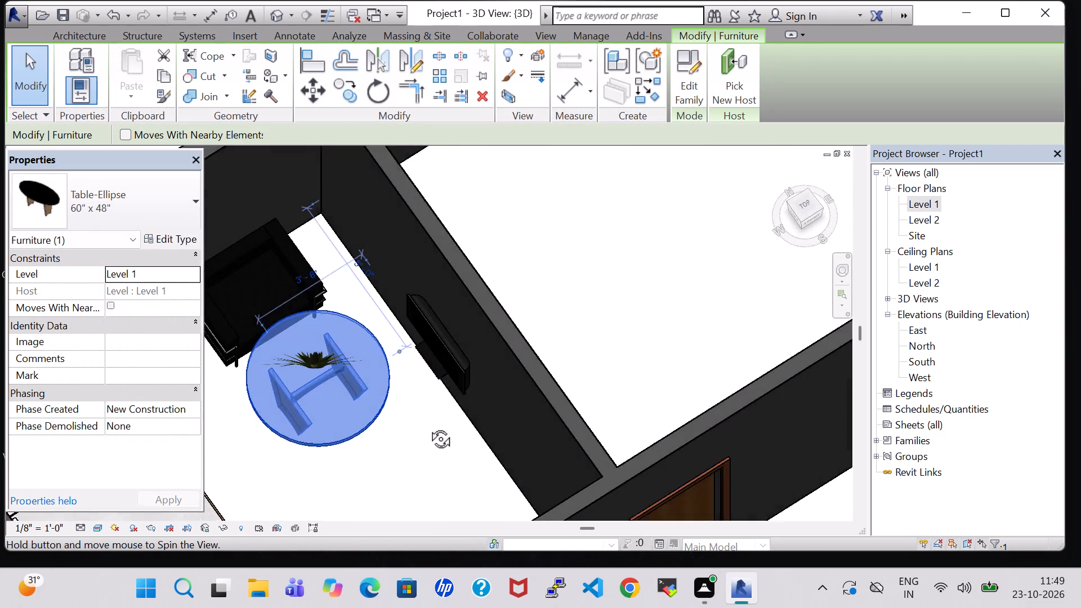
pyautogui.keyDown('shift'); pyautogui.moveTo(428, 426); pyautogui.dragTo(422, 364, button='middle'); pyautogui.keyUp('shift')
pyautogui.moveTo(301, 473); pyautogui.dragTo(451, 353, button='middle')
pyautogui.keyDown('shift'); pyautogui.moveTo(442, 346); pyautogui.dragTo(346, 369, button='middle'); pyautogui.keyUp('shift')
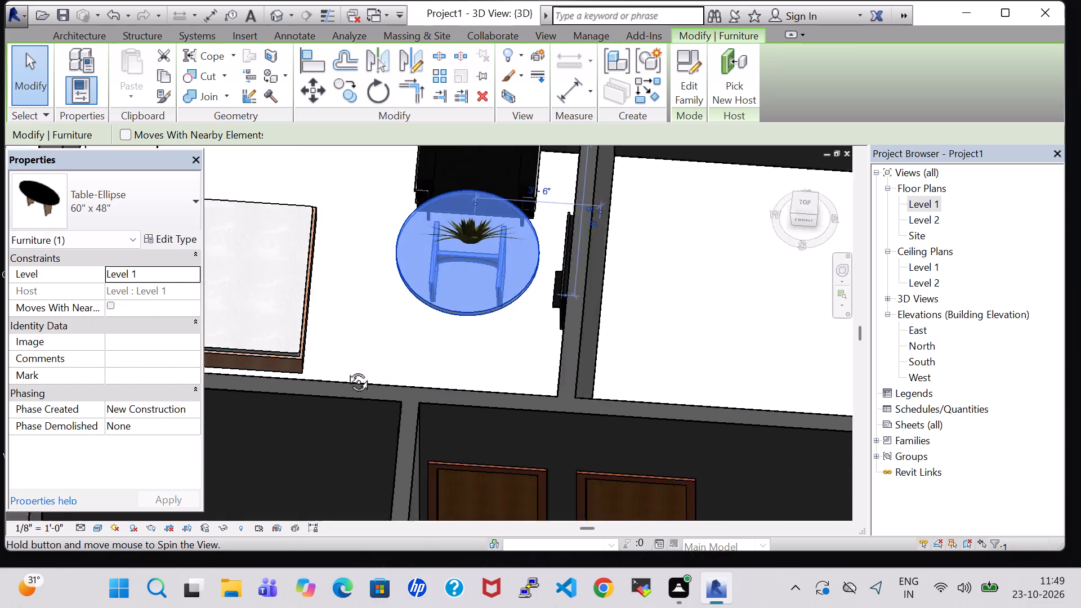
pyautogui.keyDown('shift'); pyautogui.moveTo(346, 369); pyautogui.dragTo(328, 371, button='middle'); pyautogui.keyUp('shift')
pyautogui.moveTo(327, 273); pyautogui.dragTo(339, 367, button='middle')
pyautogui.moveTo(348, 364); pyautogui.dragTo(304, 295, button='middle')
pyautogui.moveTo(318, 250); pyautogui.dragTo(414, 449, button='middle')
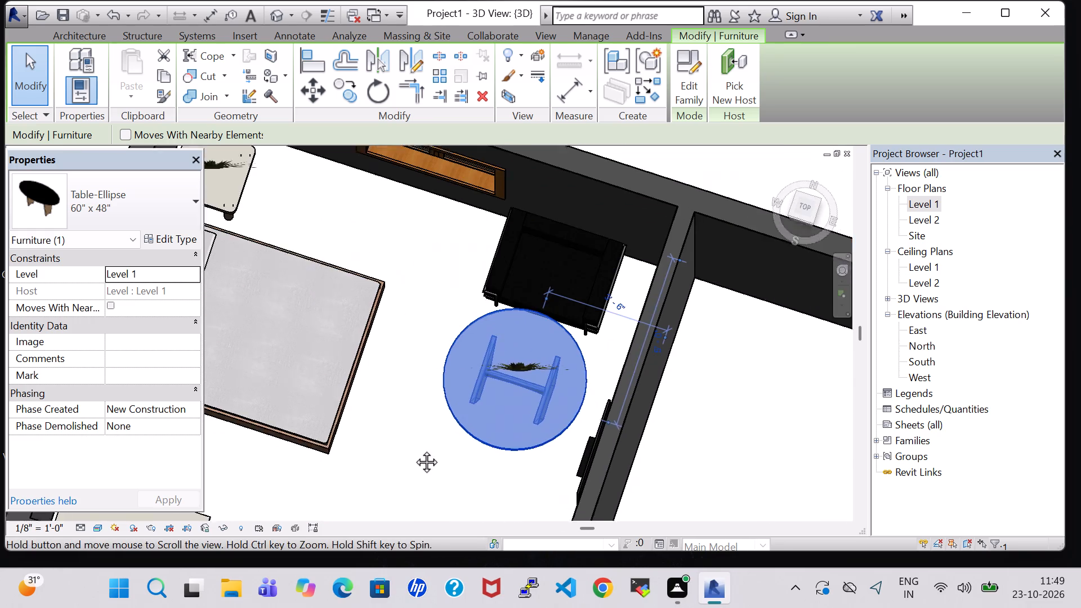
pyautogui.moveTo(414, 449); pyautogui.dragTo(414, 452, button='middle')
pyautogui.keyDown('shift'); pyautogui.moveTo(392, 412); pyautogui.dragTo(343, 348, button='middle'); pyautogui.keyUp('shift')
pyautogui.moveTo(466, 233); pyautogui.dragTo(495, 323, button='middle')
pyautogui.keyDown('shift'); pyautogui.moveTo(492, 323); pyautogui.dragTo(490, 323, button='middle'); pyautogui.keyUp('shift')
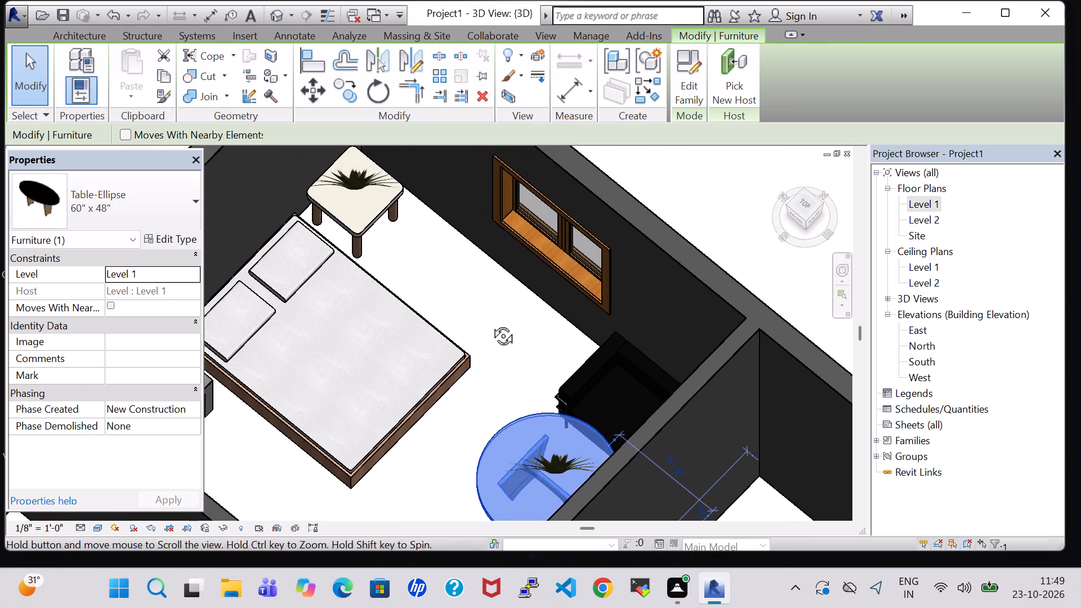
pyautogui.keyDown('shift'); pyautogui.moveTo(490, 323); pyautogui.dragTo(469, 272, button='middle'); pyautogui.keyUp('shift')
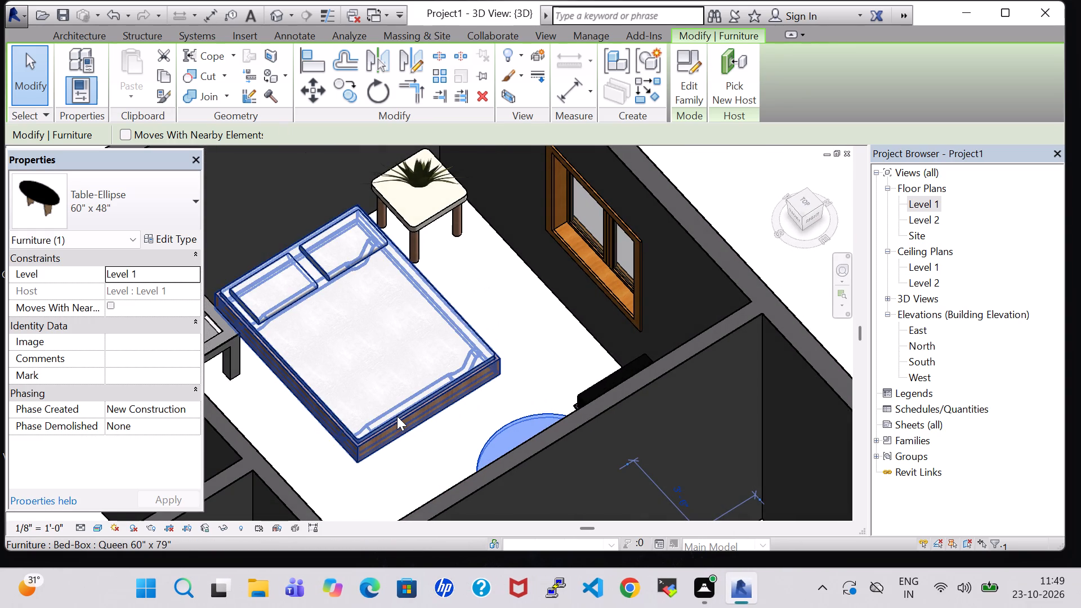
# Set the Mattress Material of the Bed-Box Queen 60" x 79" type to Cherry.
pyautogui.click(397, 416)
pyautogui.click(163, 236)
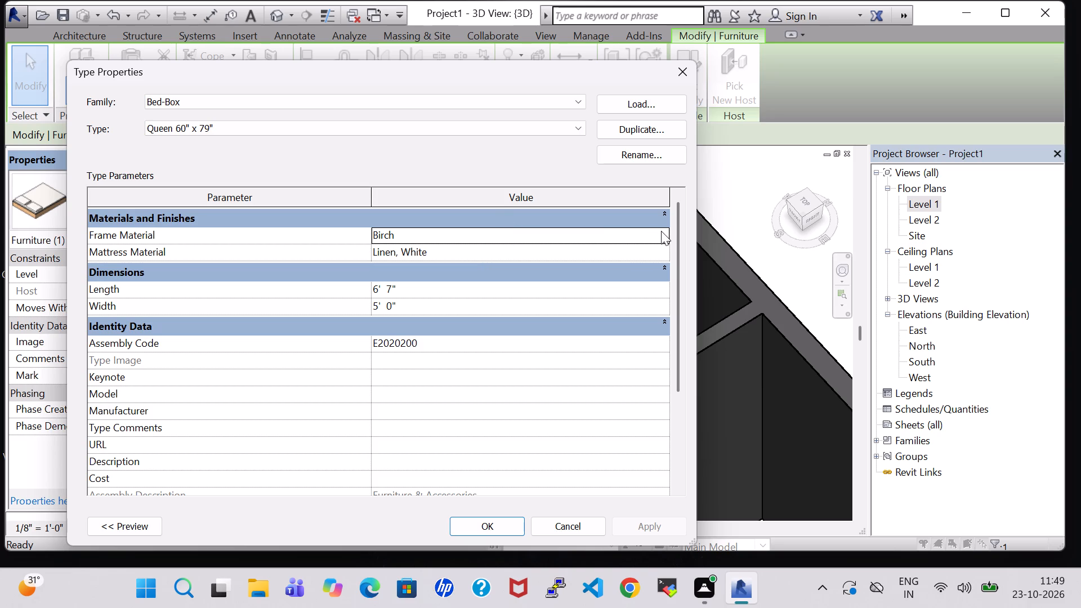
pyautogui.click(665, 252)
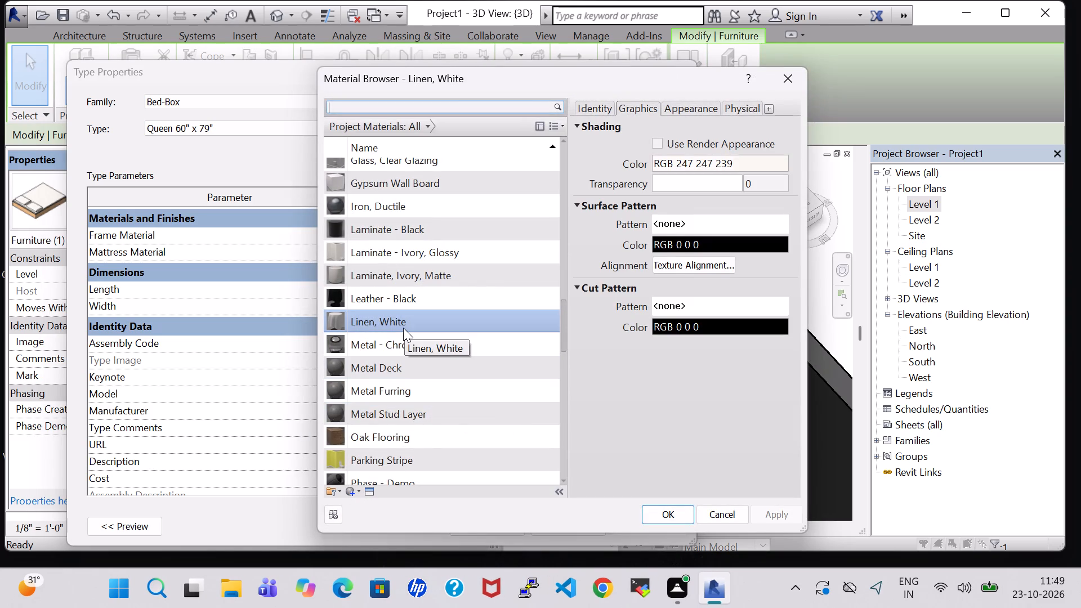
pyautogui.scroll(-1, 401, 329)
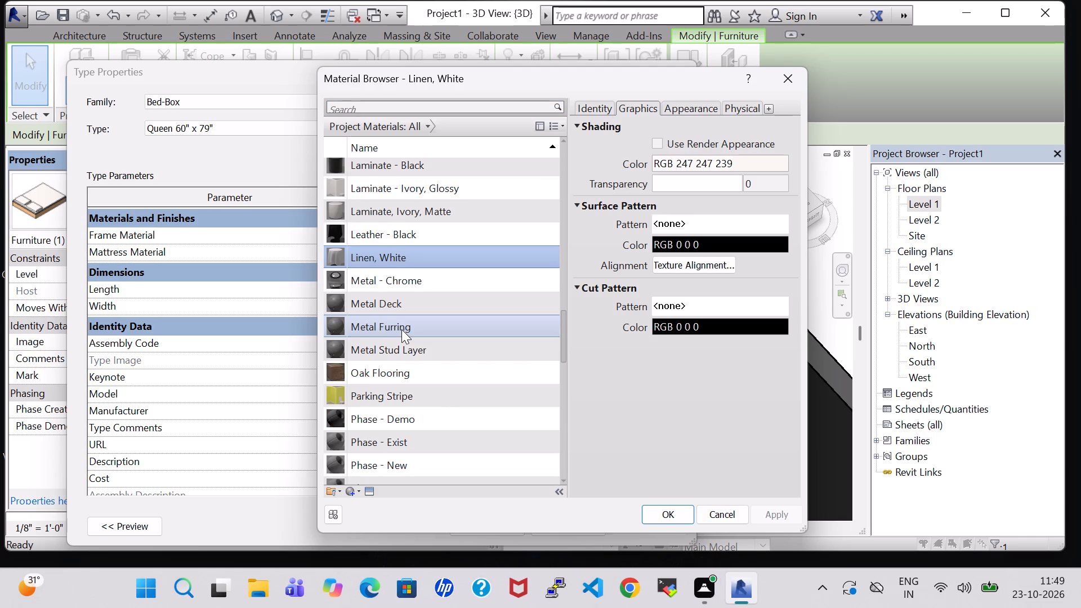
pyautogui.scroll(-1, 401, 329)
pyautogui.scroll(6, 401, 329)
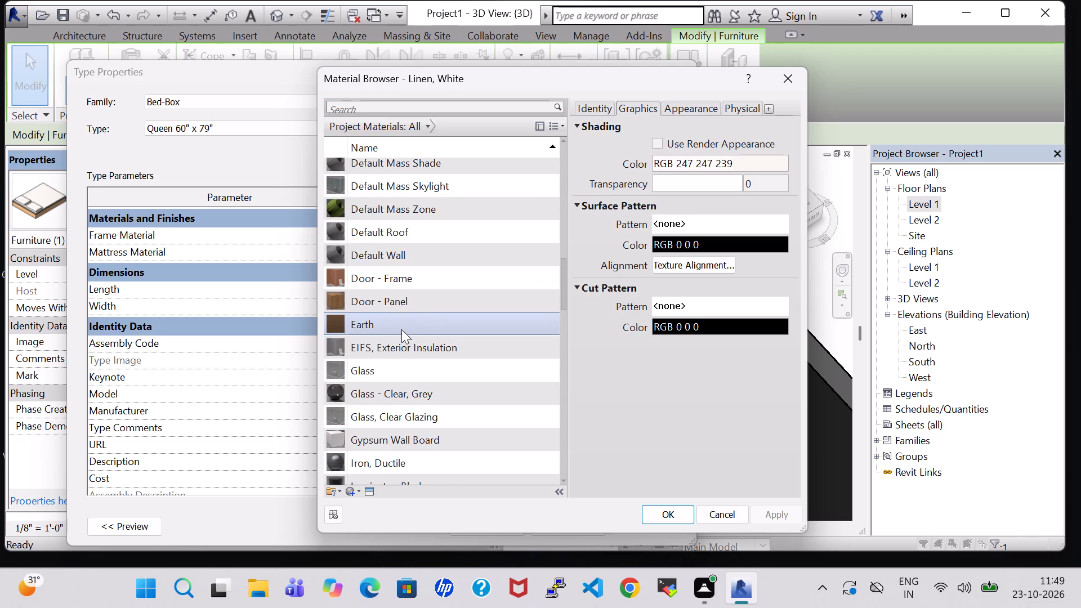
pyautogui.scroll(8, 401, 329)
pyautogui.click(407, 285)
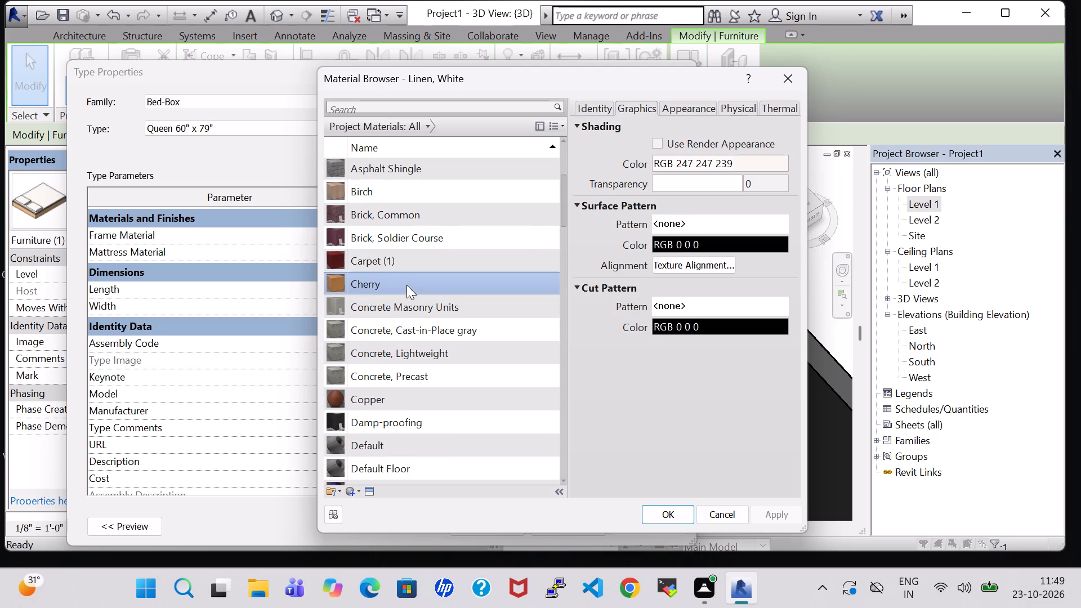
pyautogui.click(663, 513)
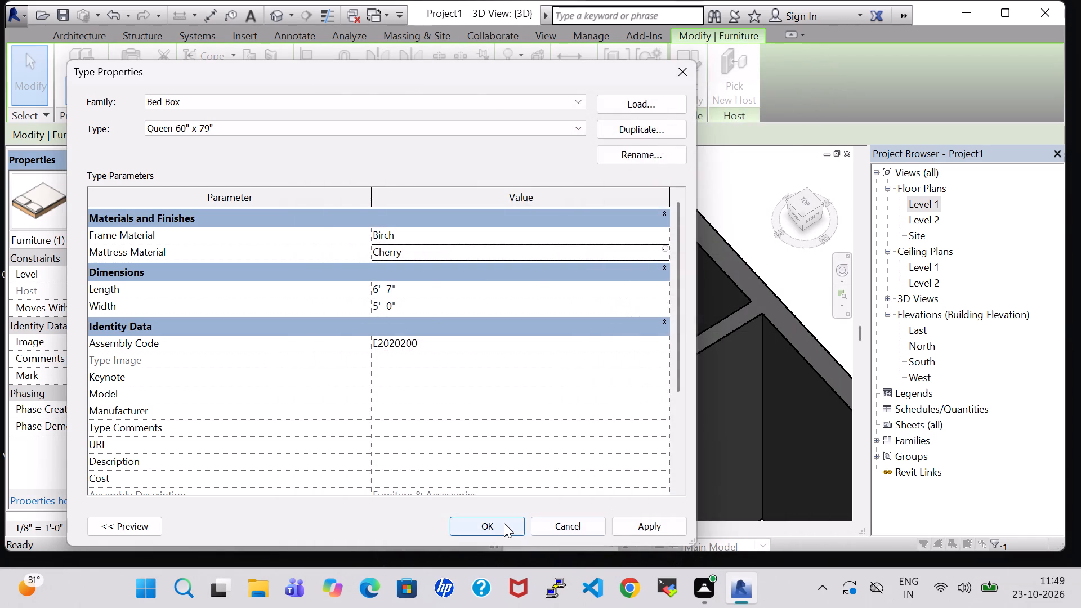
pyautogui.click(504, 523)
pyautogui.click(507, 307)
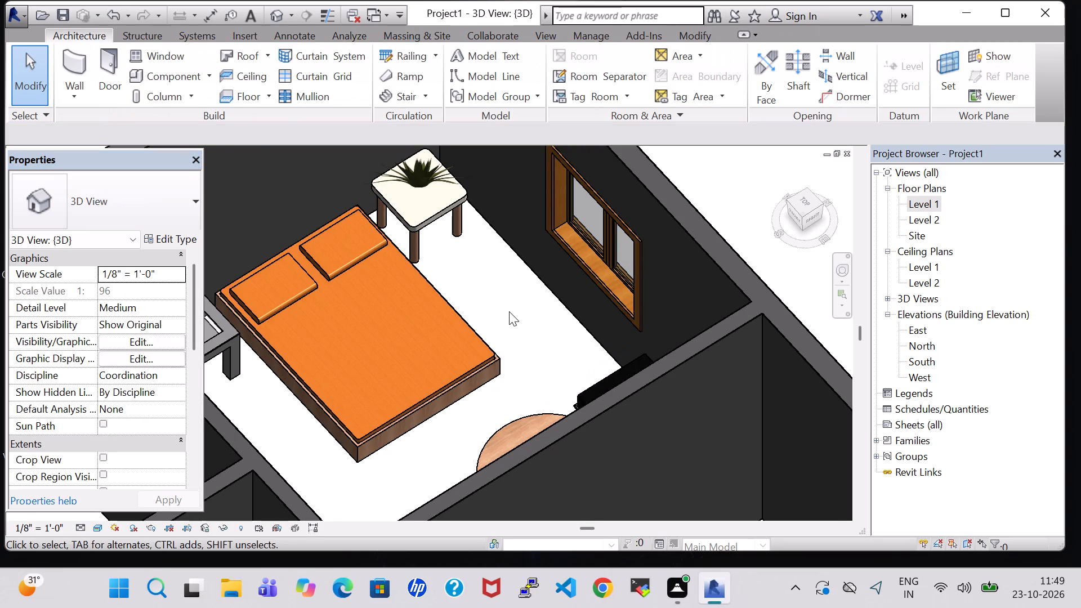
# In the Level 1 floor plan, place a tagged room in the furnished northwest room.
pyautogui.scroll(-4, 512, 332)
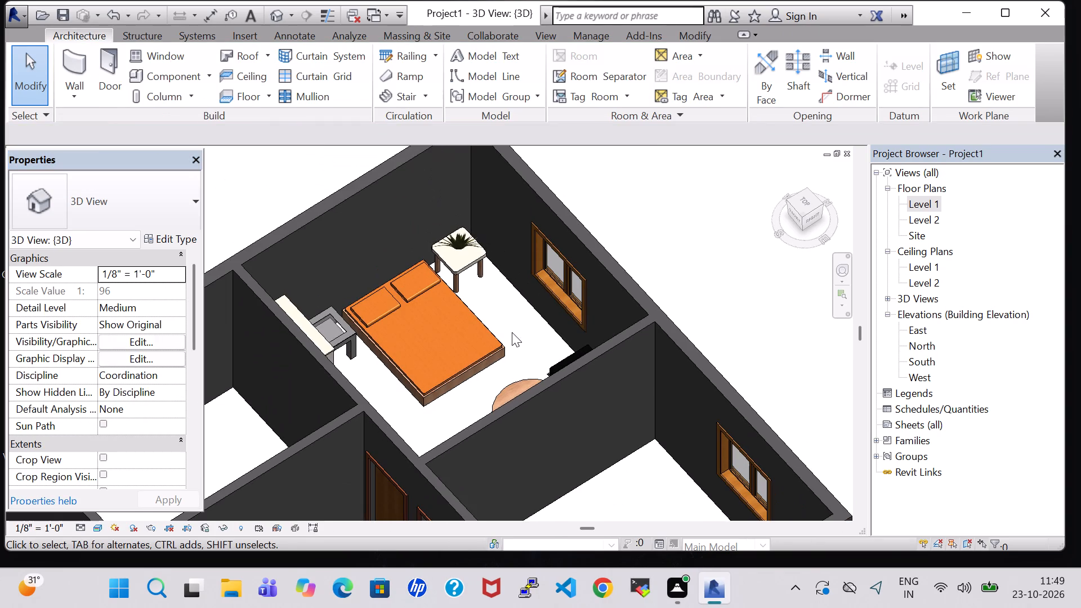
pyautogui.keyDown('shift'); pyautogui.moveTo(512, 332); pyautogui.dragTo(624, 378, button='middle'); pyautogui.keyUp('shift')
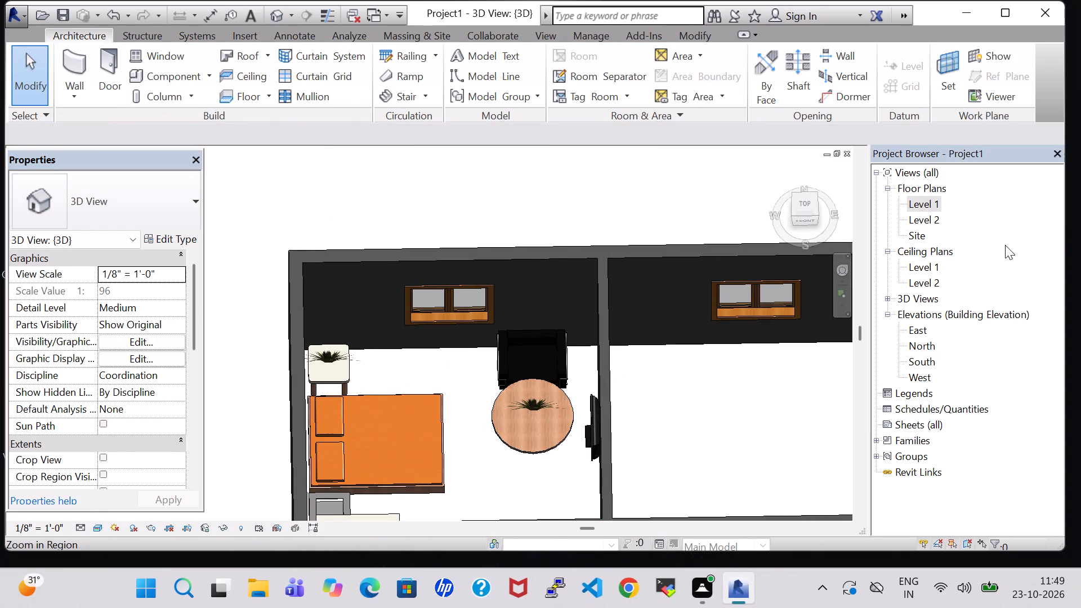
pyautogui.scroll(-1, 597, 488)
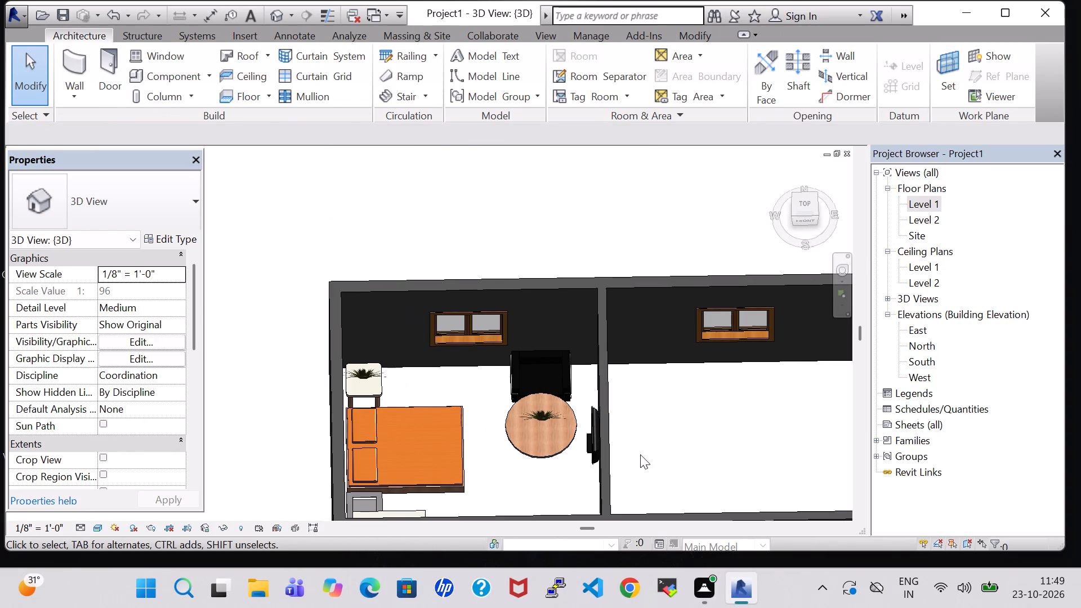
pyautogui.doubleClick(910, 202)
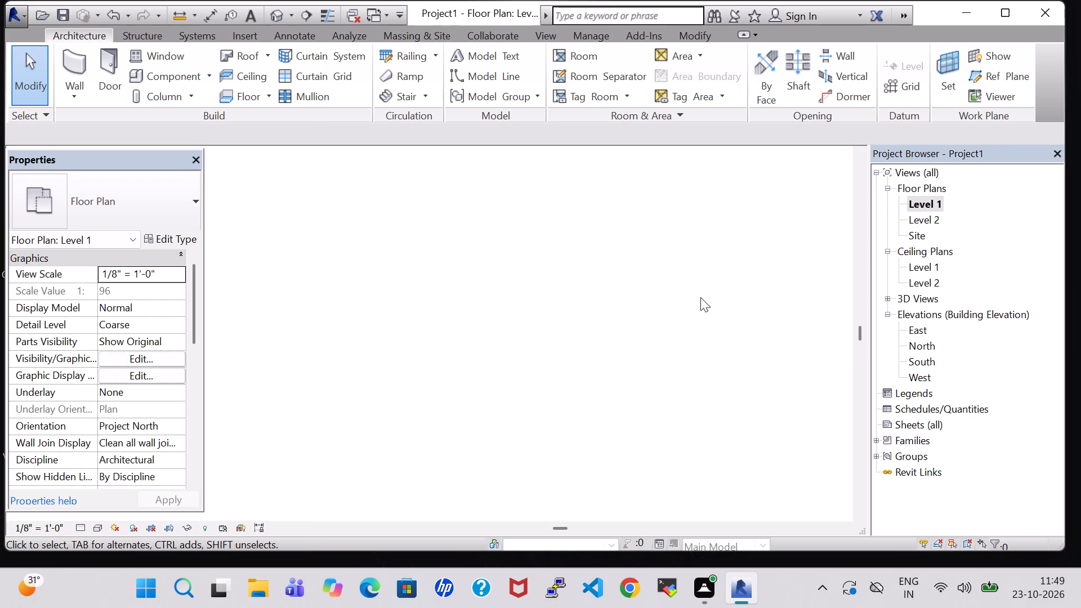
pyautogui.scroll(-1, 634, 303)
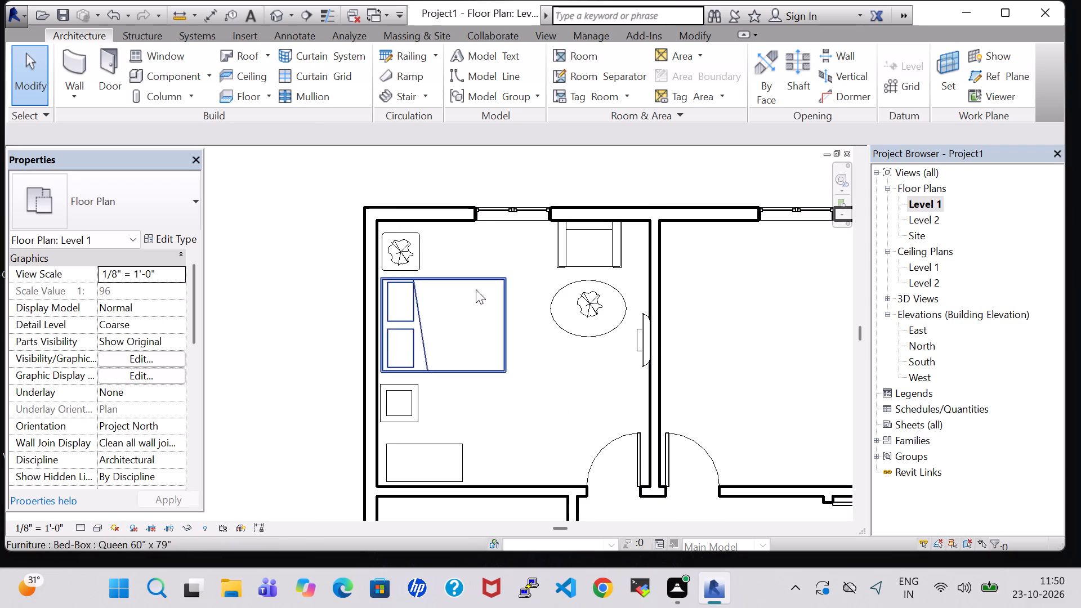
pyautogui.click(577, 61)
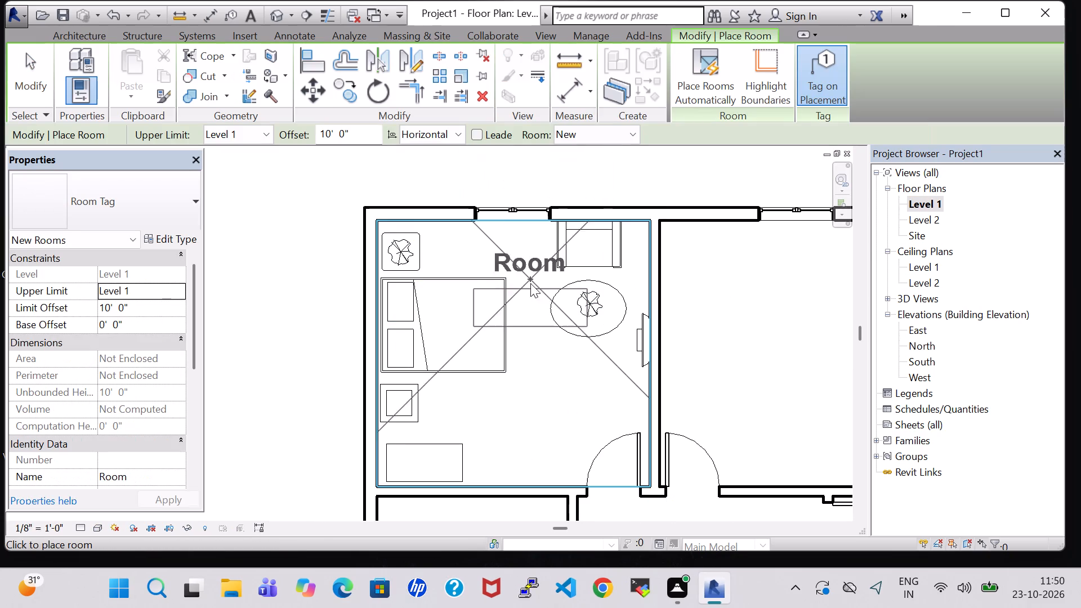
pyautogui.click(510, 355)
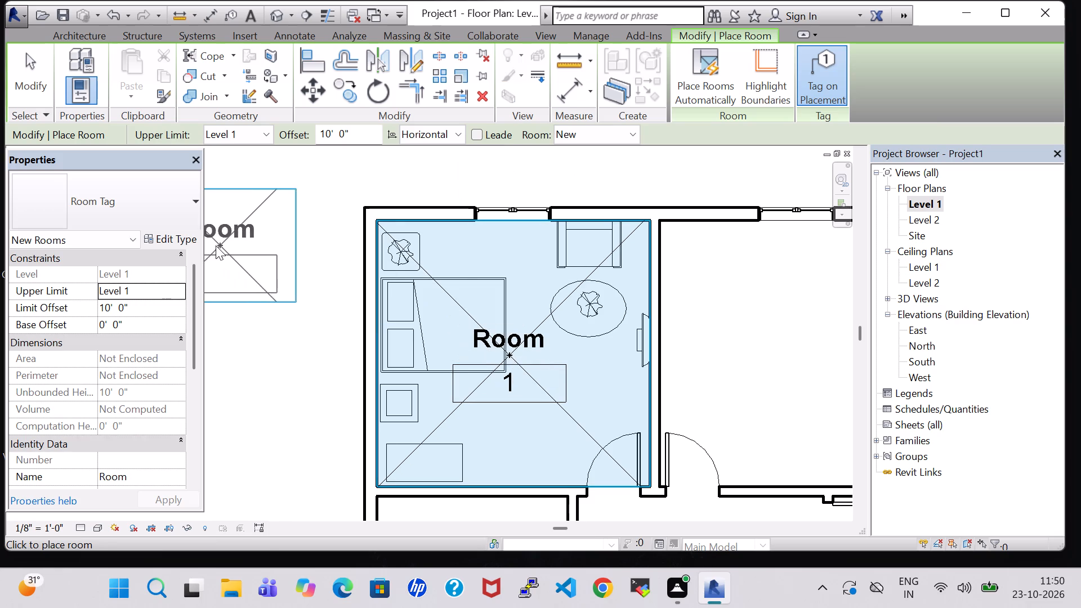
# Turn off Show Room Number in the Room Tag type and finish placing rooms.
pyautogui.click(168, 243)
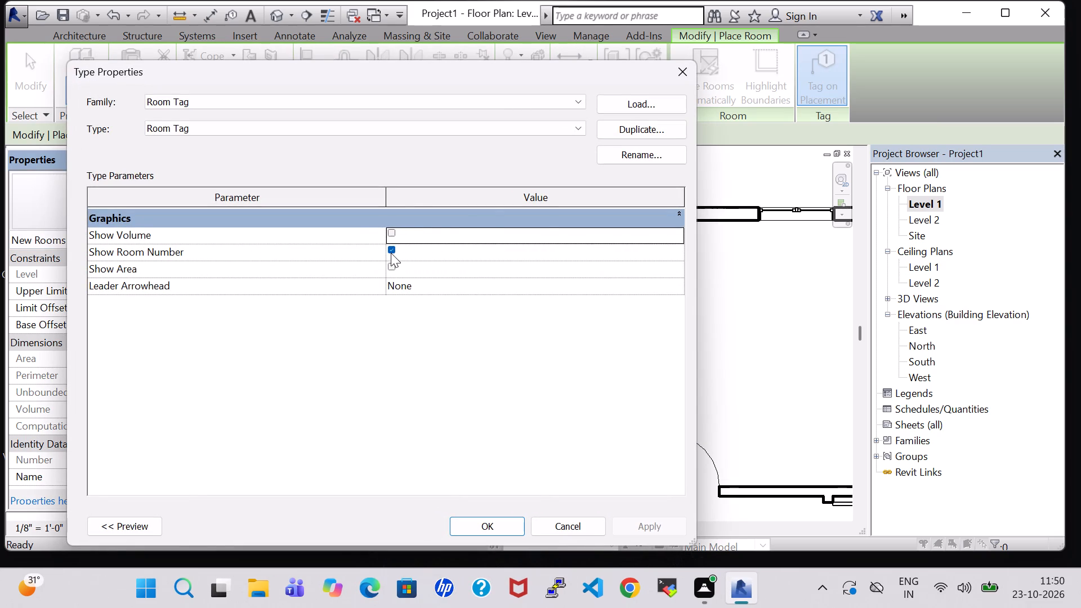
pyautogui.click(391, 253)
pyautogui.click(484, 527)
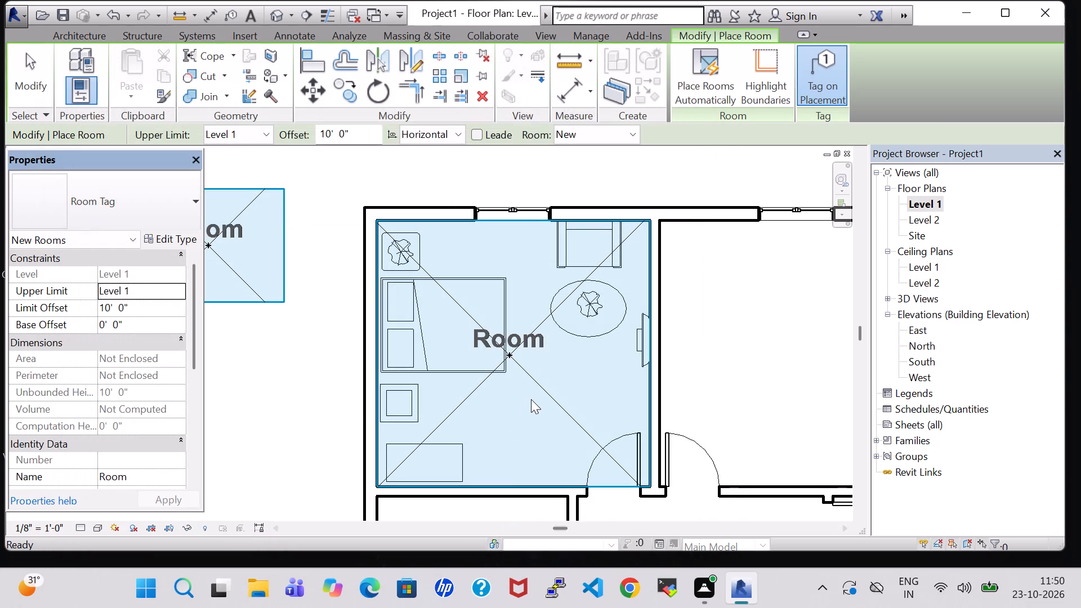
pyautogui.press('Escape')
pyautogui.press('Escape')
# Rename the northwest room's tag to BEDROOM.
pyautogui.doubleClick(533, 348)
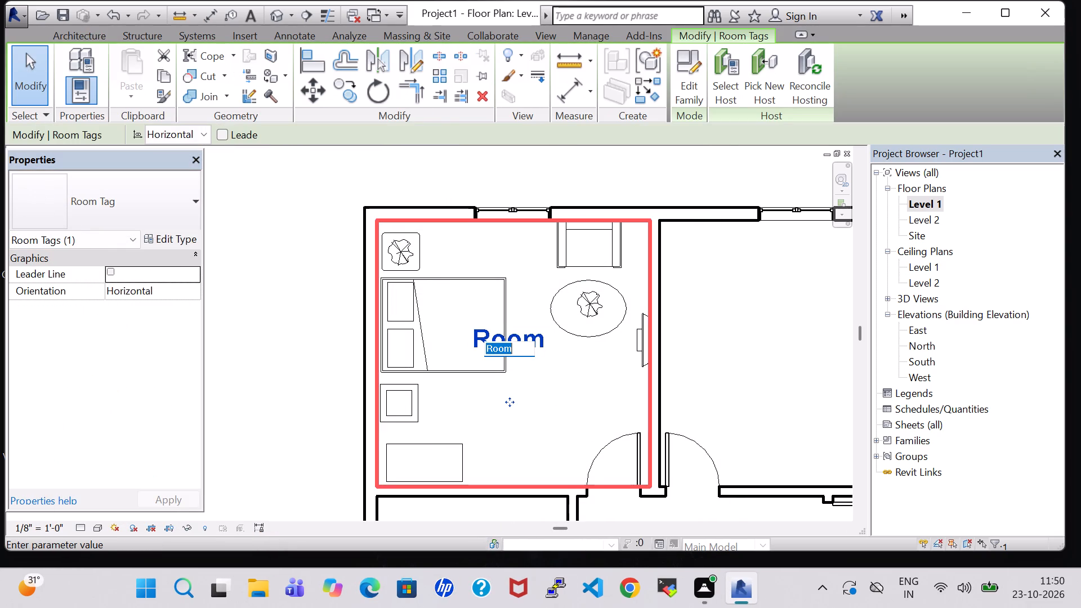
pyautogui.press('BackSpace')
pyautogui.write('BEDROOM')
pyautogui.press('Return')
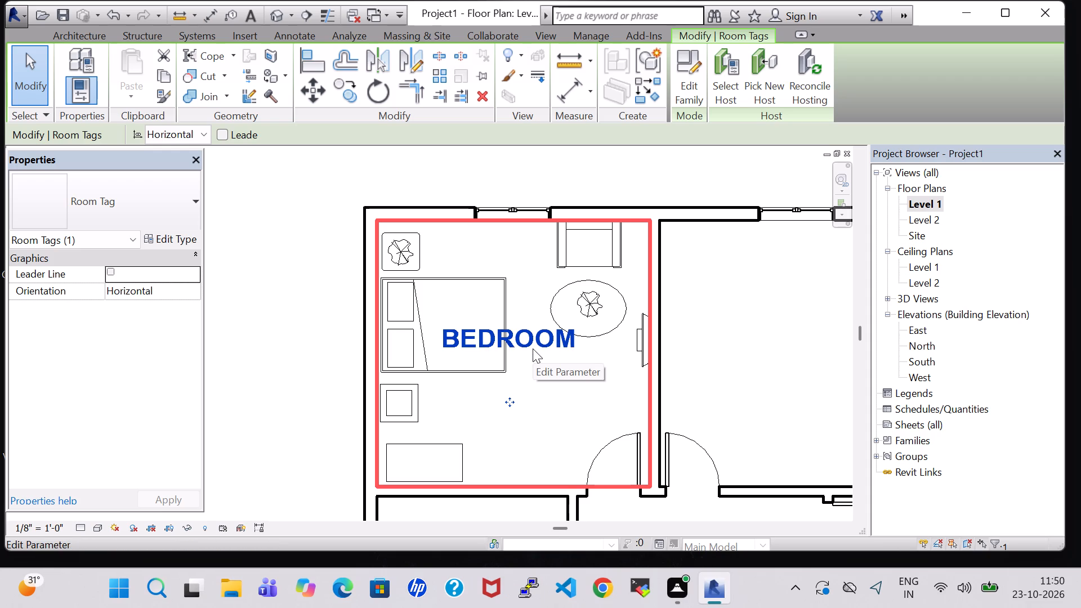
pyautogui.click(807, 350)
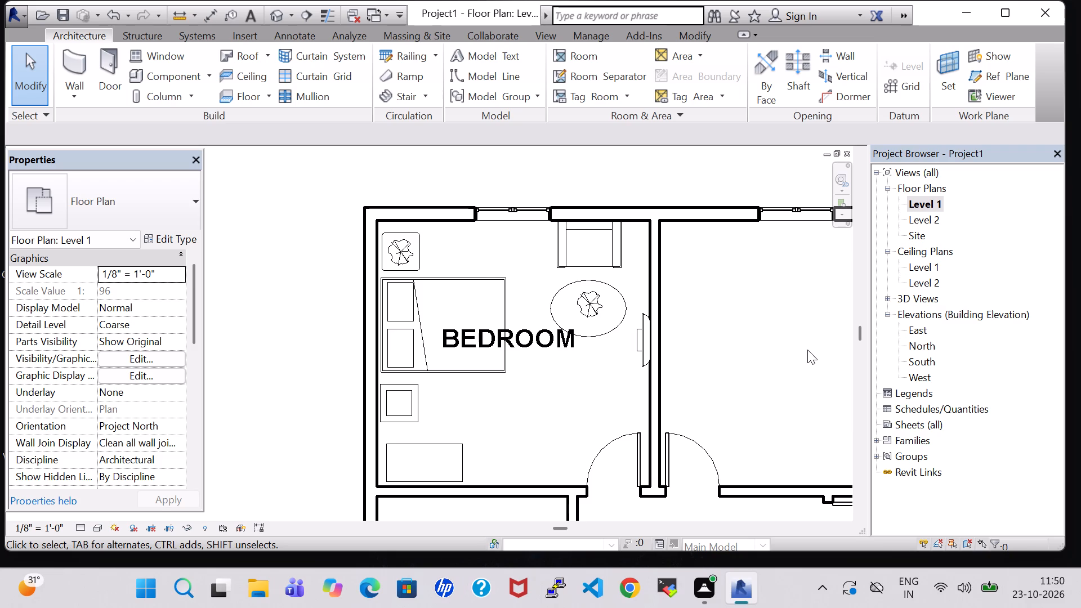
# Load the Bed-Standard.0001 family from the Furniture Beds library for the empty room east of the bedroom.
pyautogui.scroll(-2, 809, 344)
pyautogui.moveTo(797, 341); pyautogui.dragTo(698, 335, button='middle')
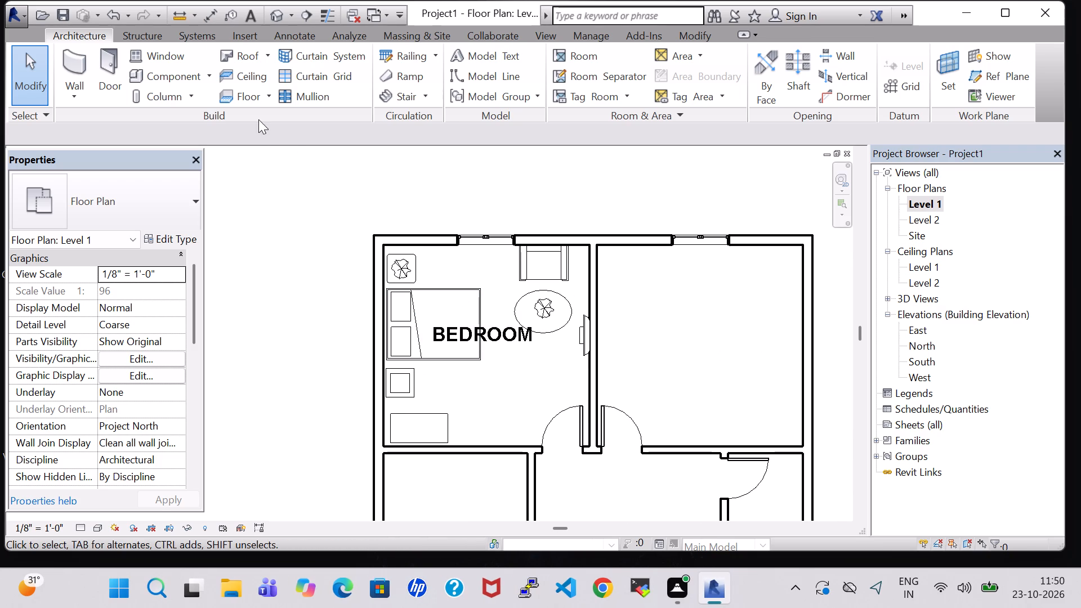
pyautogui.click(150, 73)
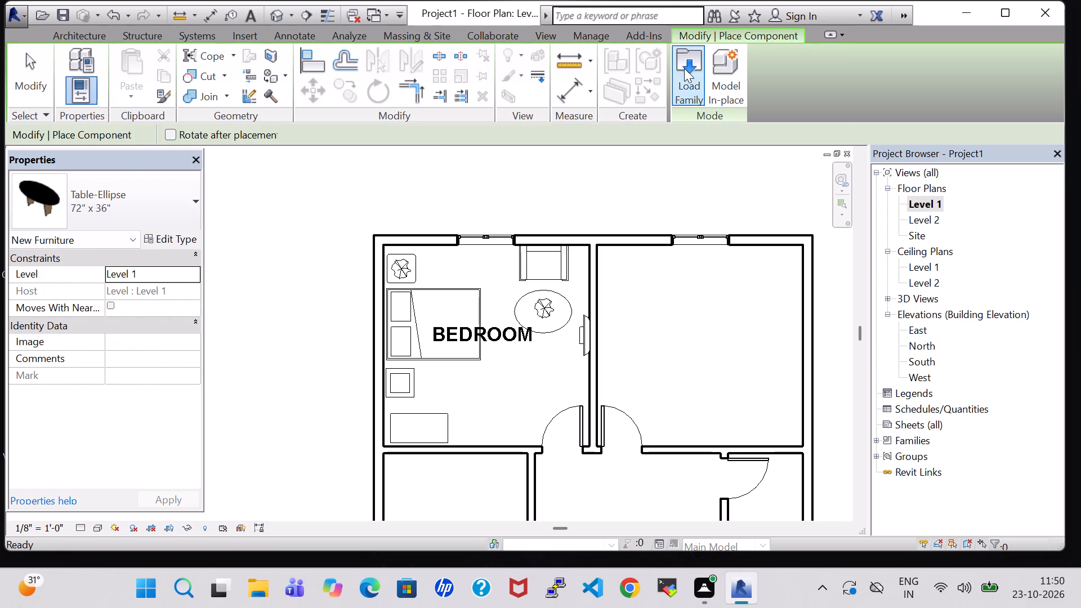
pyautogui.click(684, 68)
pyautogui.doubleClick(612, 378)
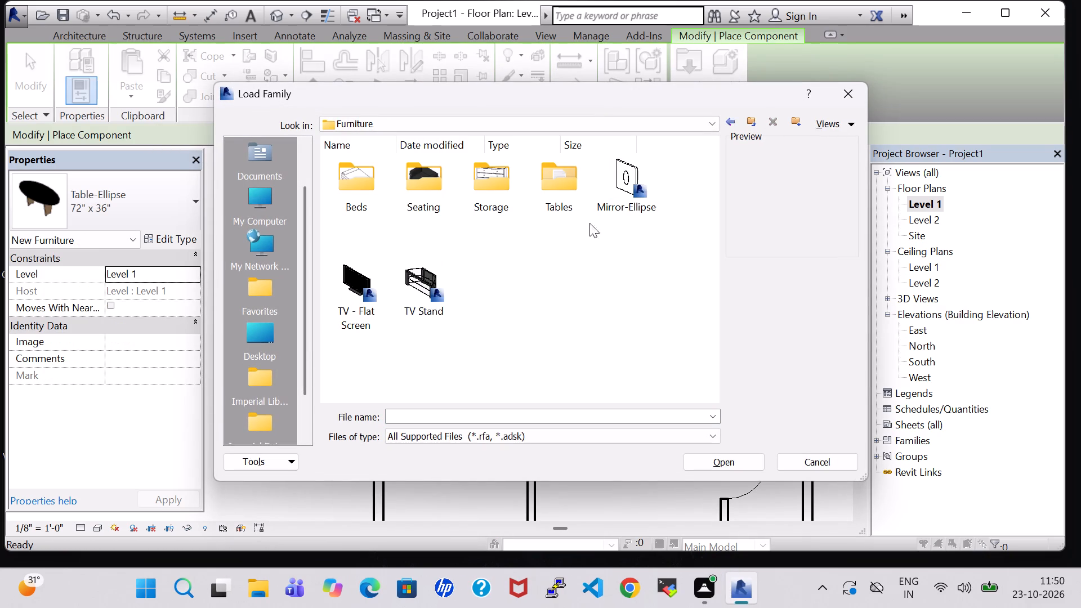
pyautogui.doubleClick(349, 187)
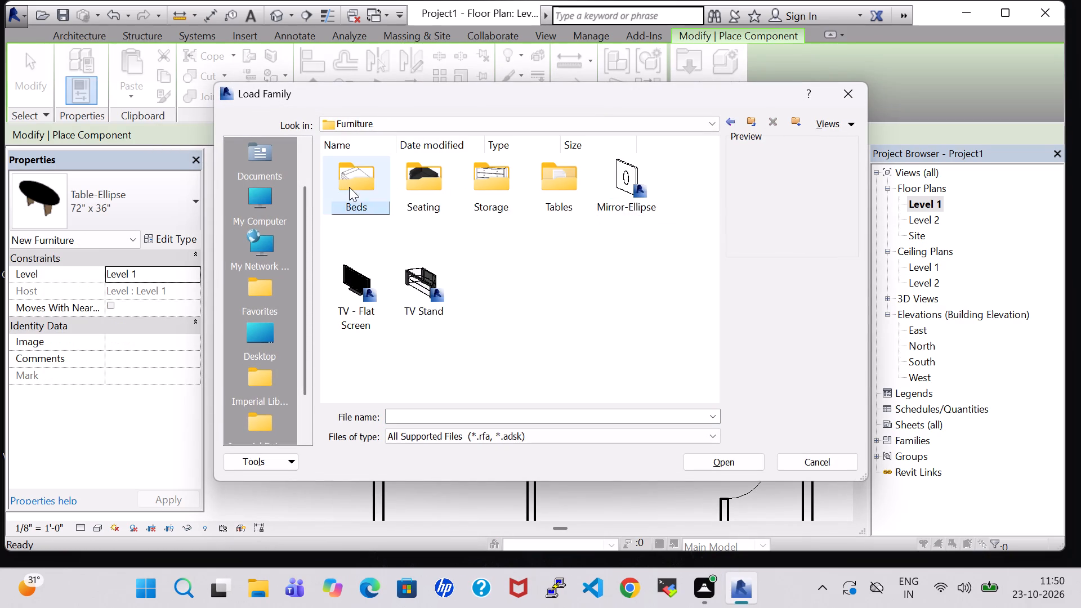
pyautogui.click(623, 182)
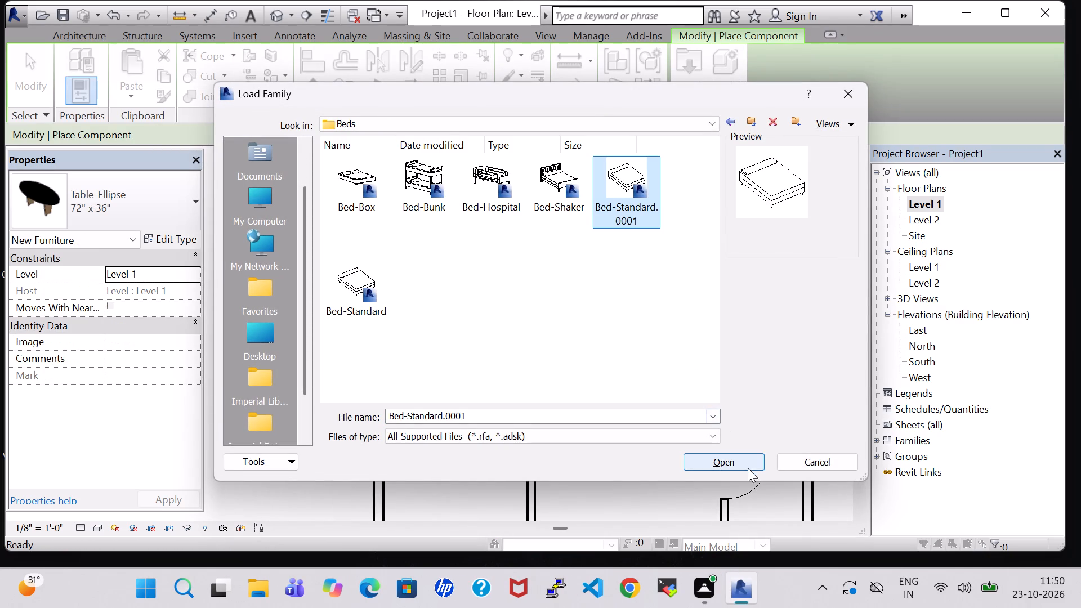
pyautogui.click(747, 466)
pyautogui.scroll(3, 703, 306)
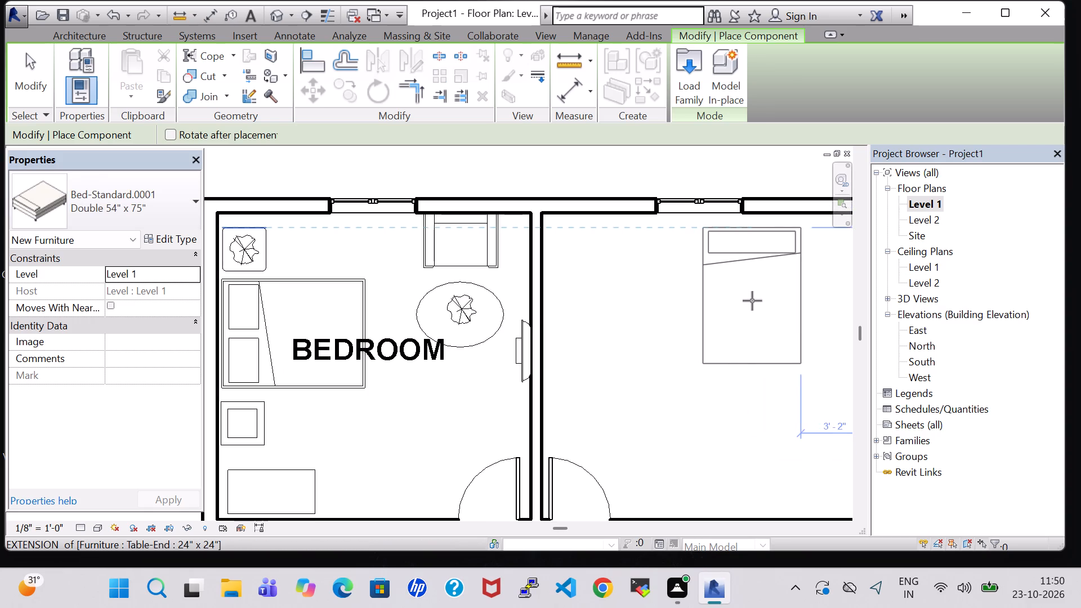
# Place the Double 54" x 75" bed near the north wall of the northeast room, below the window and about 2'-10" from the east wall.
pyautogui.moveTo(752, 301); pyautogui.dragTo(647, 301, button='middle')
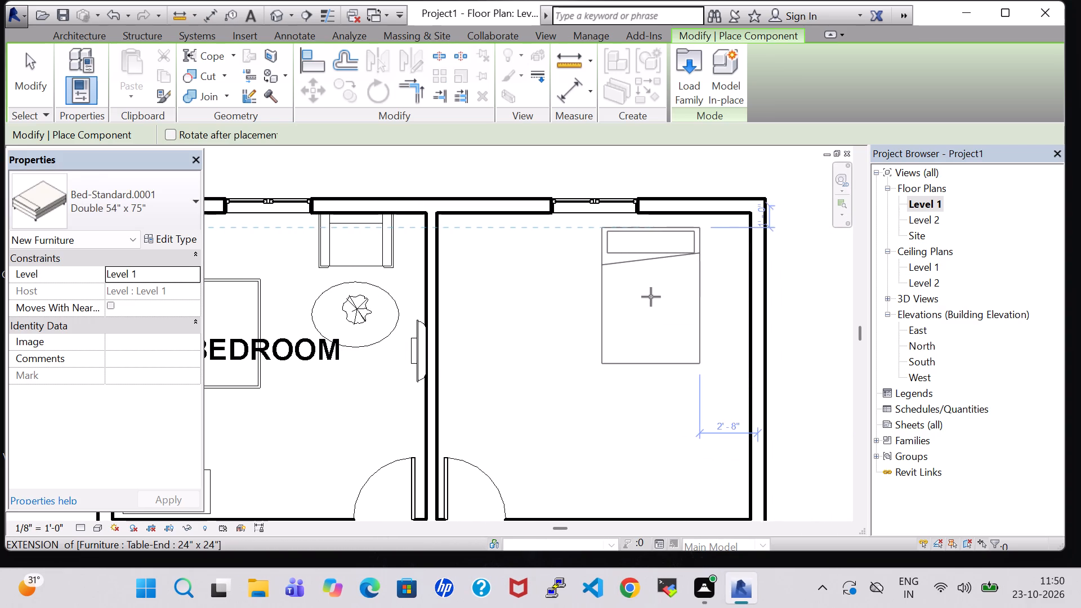
pyautogui.click(648, 297)
pyautogui.press('Escape')
pyautogui.press('Escape')
# Change the northeast room's bed to the King 78" x 80" type.
pyautogui.click(648, 297)
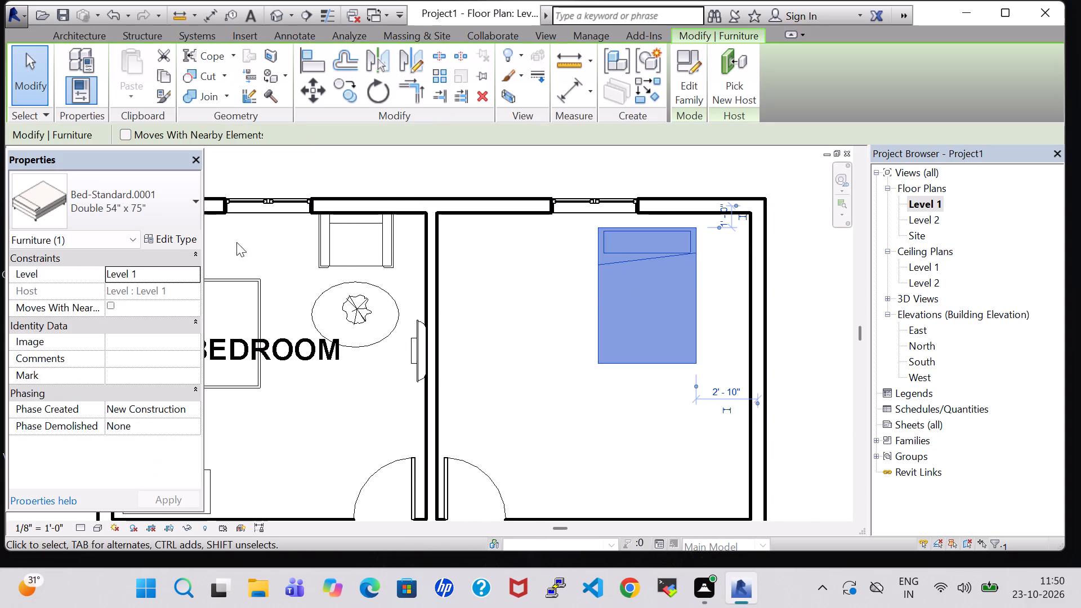
pyautogui.click(160, 236)
pyautogui.click(201, 134)
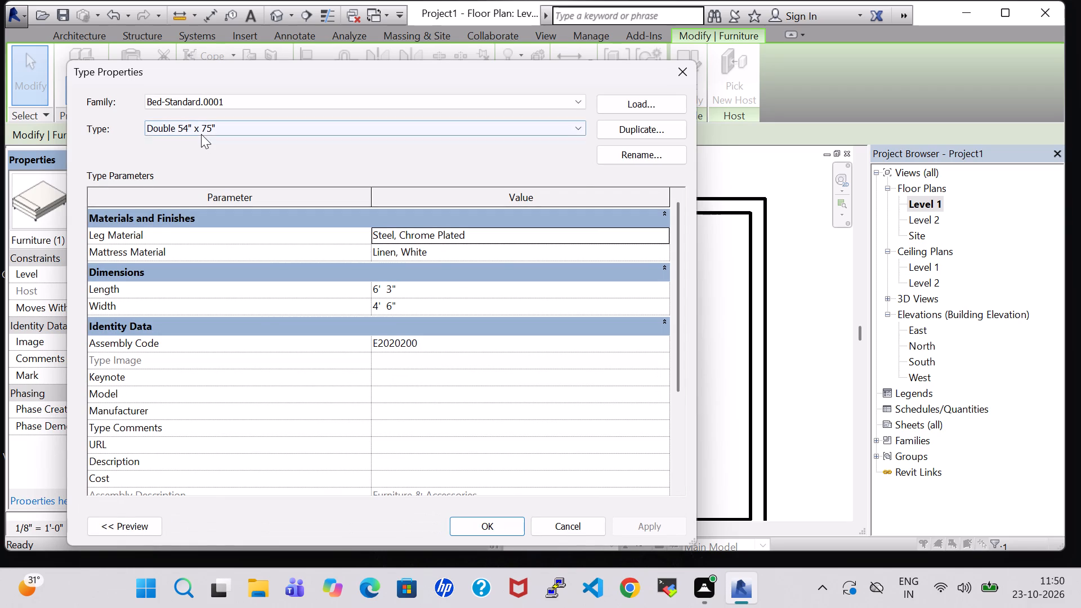
pyautogui.click(202, 152)
pyautogui.click(500, 527)
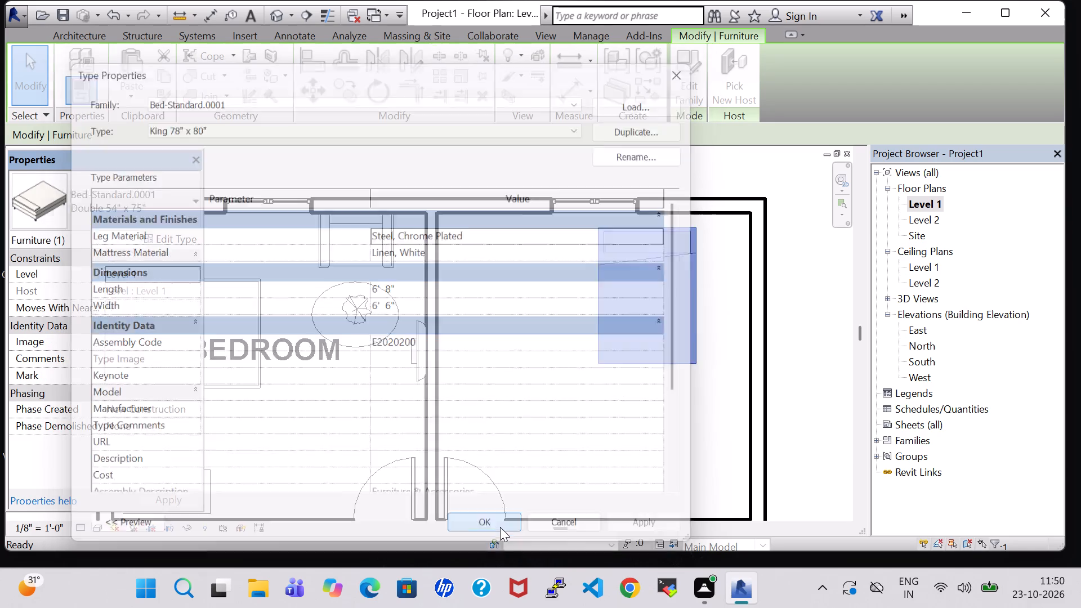
pyautogui.press('Down')
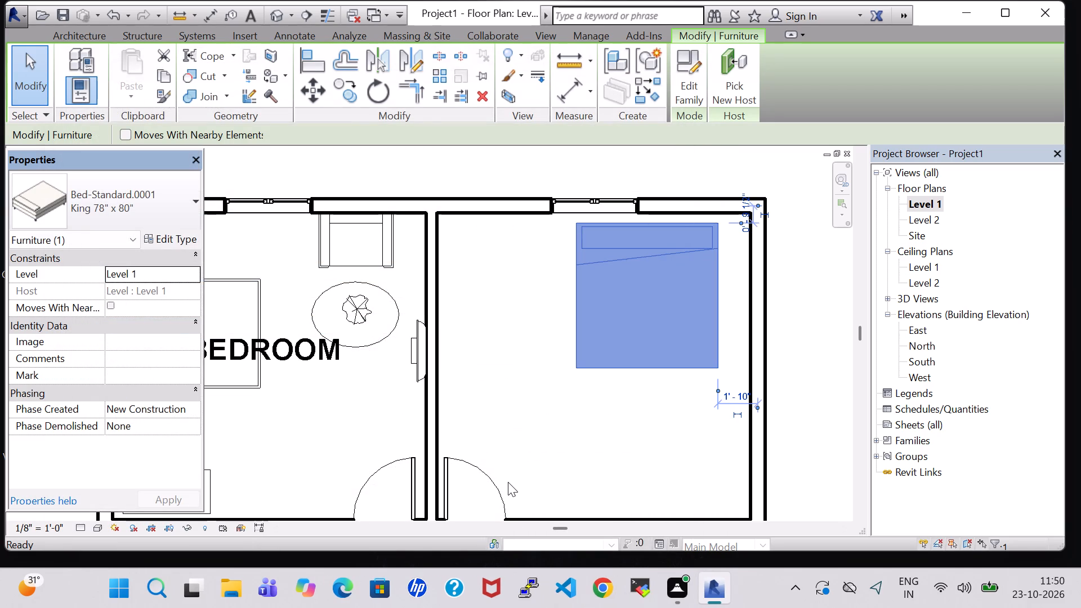
pyautogui.press('Left')
pyautogui.click(646, 473)
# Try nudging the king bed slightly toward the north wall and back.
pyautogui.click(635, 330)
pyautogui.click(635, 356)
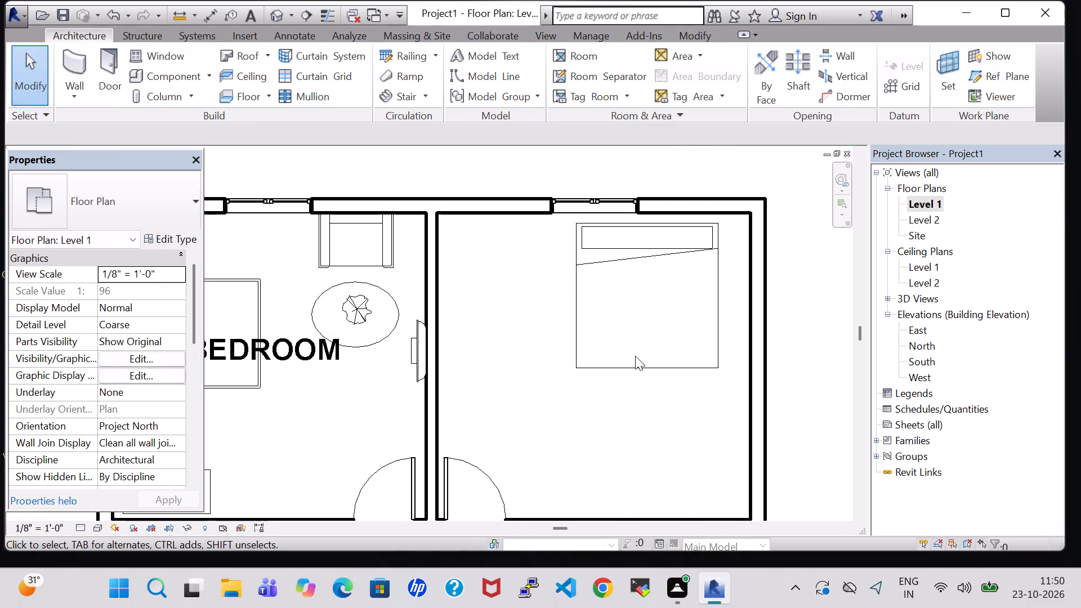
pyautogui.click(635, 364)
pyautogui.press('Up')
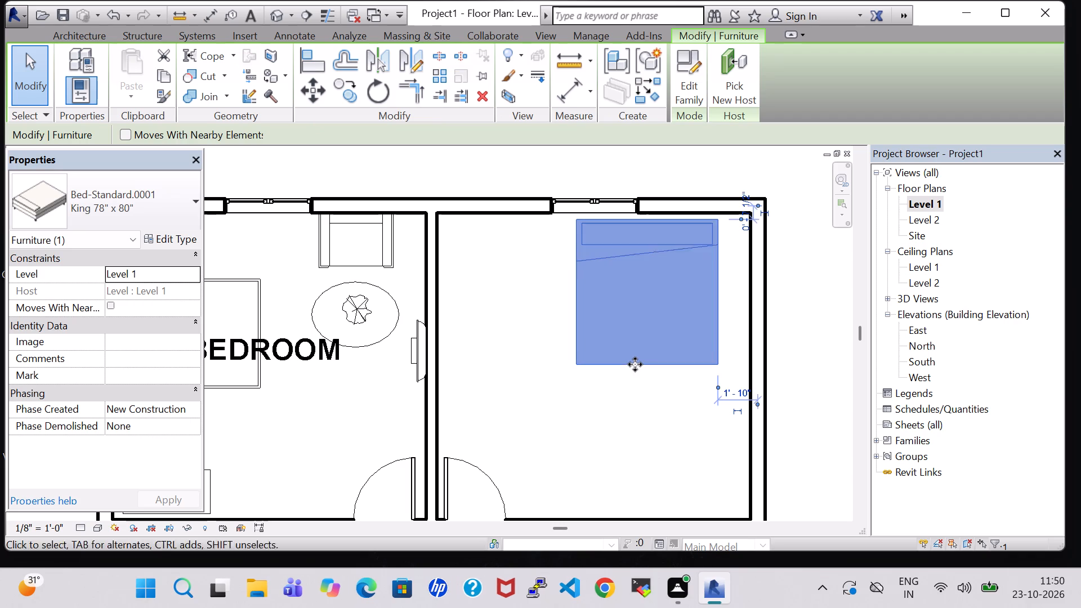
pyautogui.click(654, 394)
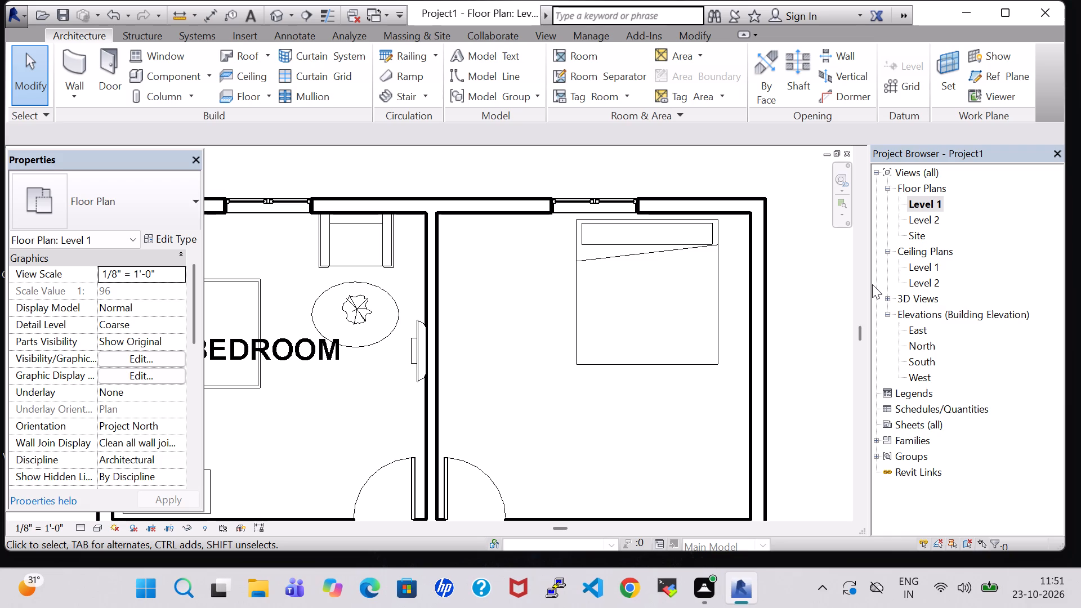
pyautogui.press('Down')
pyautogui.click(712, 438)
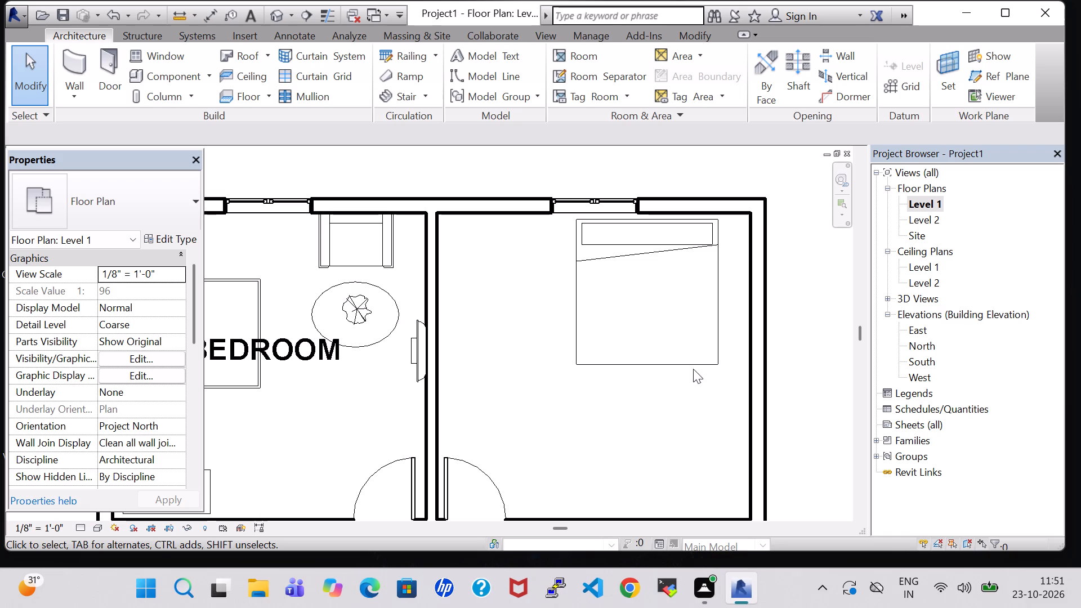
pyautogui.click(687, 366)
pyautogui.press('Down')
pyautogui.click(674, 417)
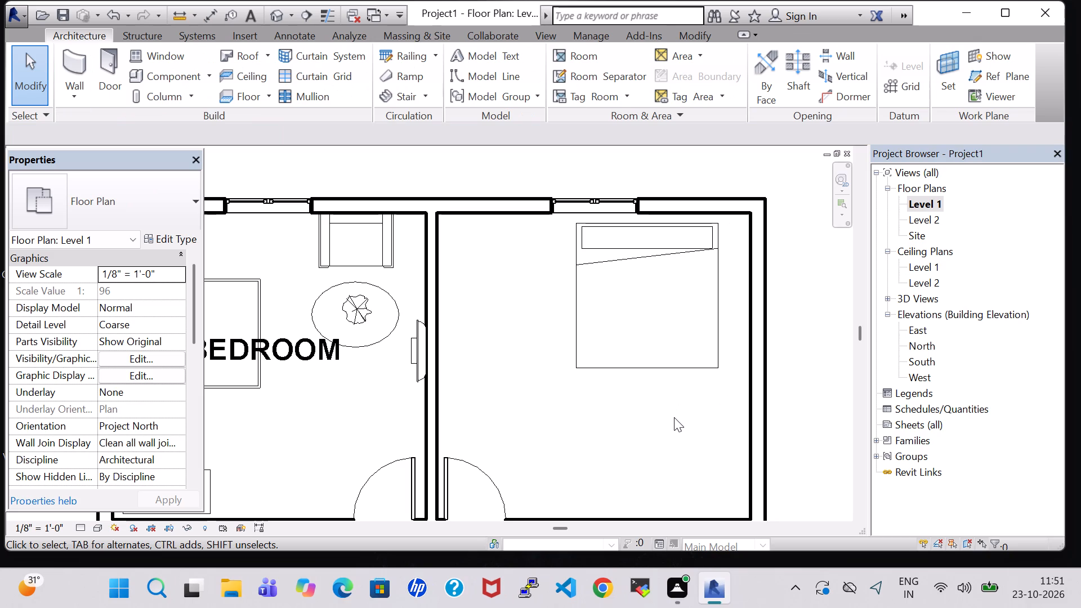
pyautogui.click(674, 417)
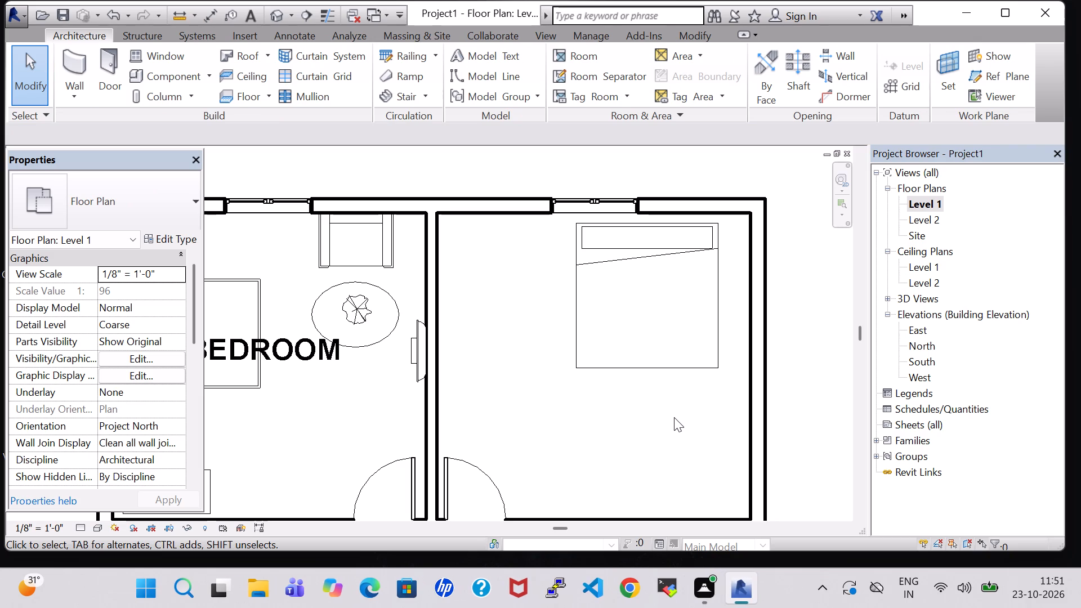
# Nudge the king bed west until it is 2'-10" from the east wall.
pyautogui.click(653, 360)
pyautogui.press('Left')
pyautogui.press('Left')
pyautogui.press('Left')
pyautogui.press('Left')
pyautogui.press('Left')
pyautogui.press('Left')
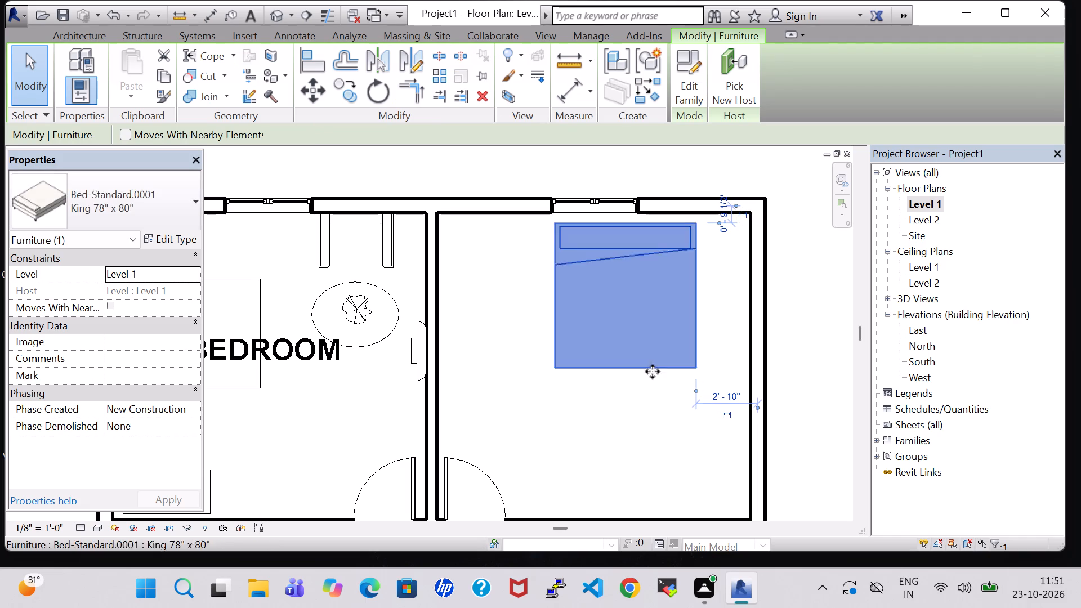
pyautogui.click(653, 398)
# Create another Table-End 24" x 24" like the northwest bedroom's and place it between the king bed's headboard end and the east wall.
pyautogui.scroll(-3, 459, 293)
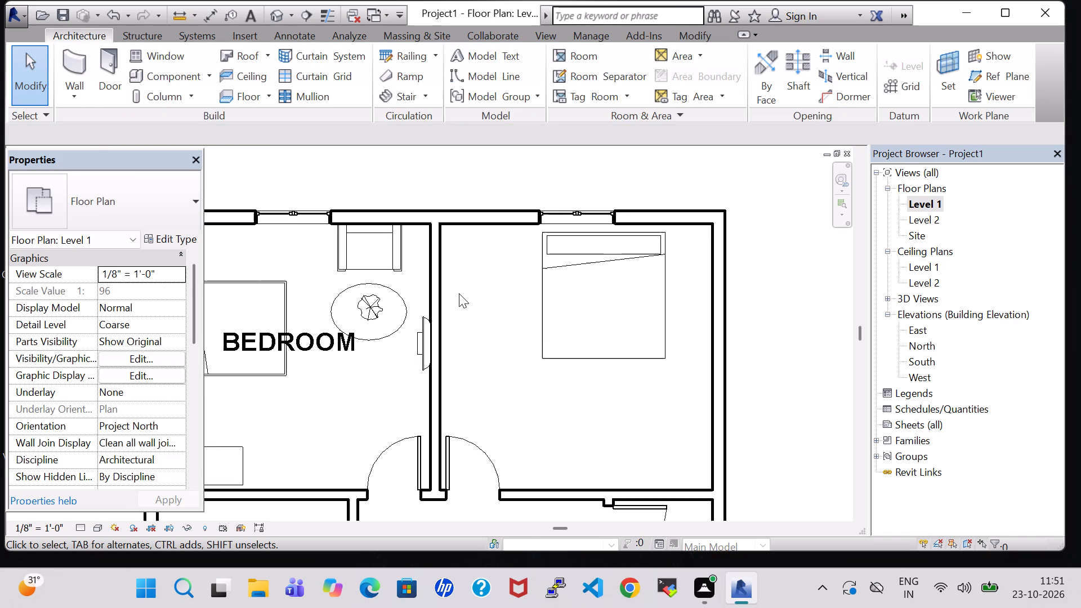
pyautogui.scroll(-1, 459, 293)
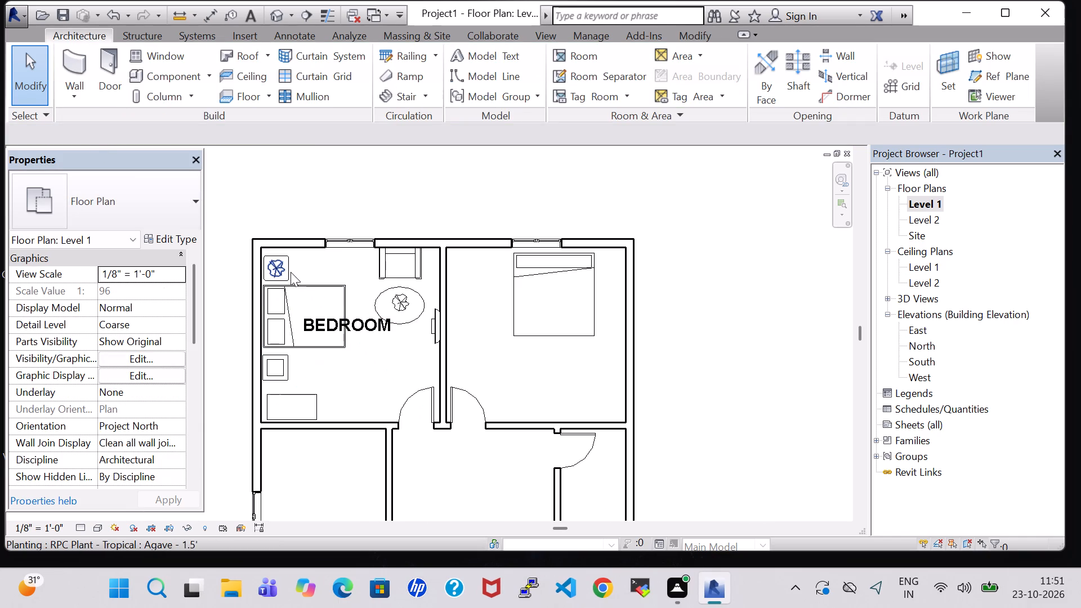
pyautogui.scroll(5, 287, 270)
pyautogui.click(291, 261)
pyautogui.rightClick(290, 260)
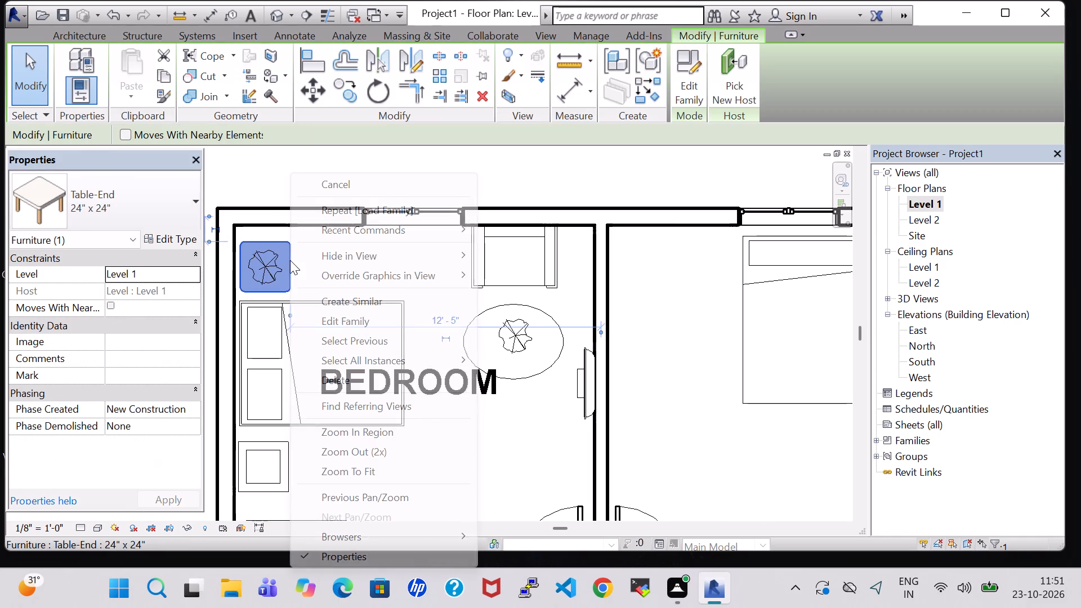
pyautogui.click(355, 294)
pyautogui.moveTo(690, 316); pyautogui.dragTo(500, 313, button='middle')
pyautogui.scroll(1, 690, 316)
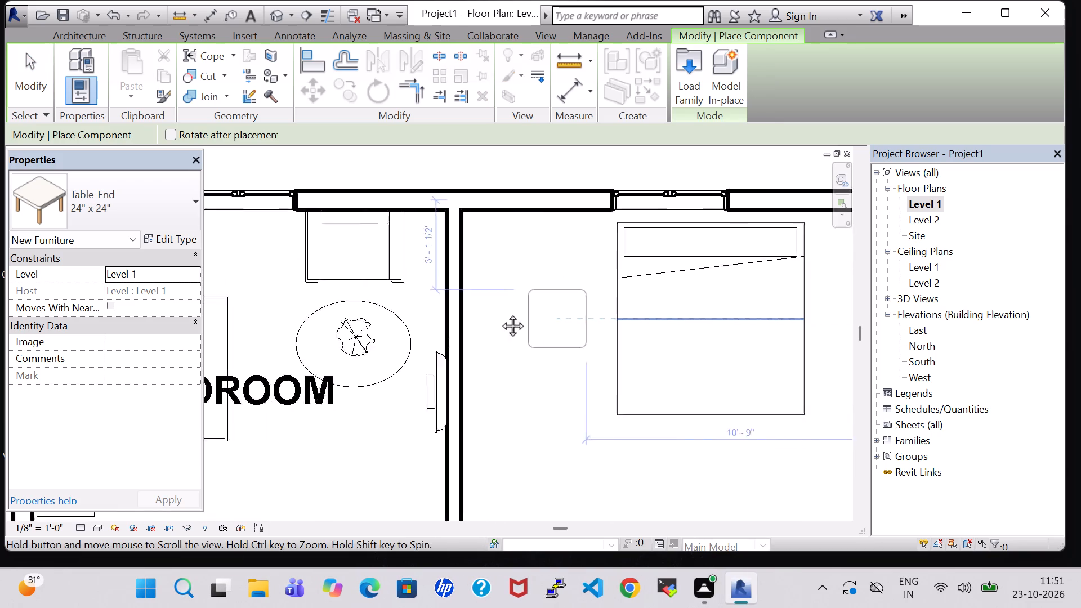
pyautogui.moveTo(500, 313); pyautogui.dragTo(413, 316, button='middle')
pyautogui.scroll(2, 692, 256)
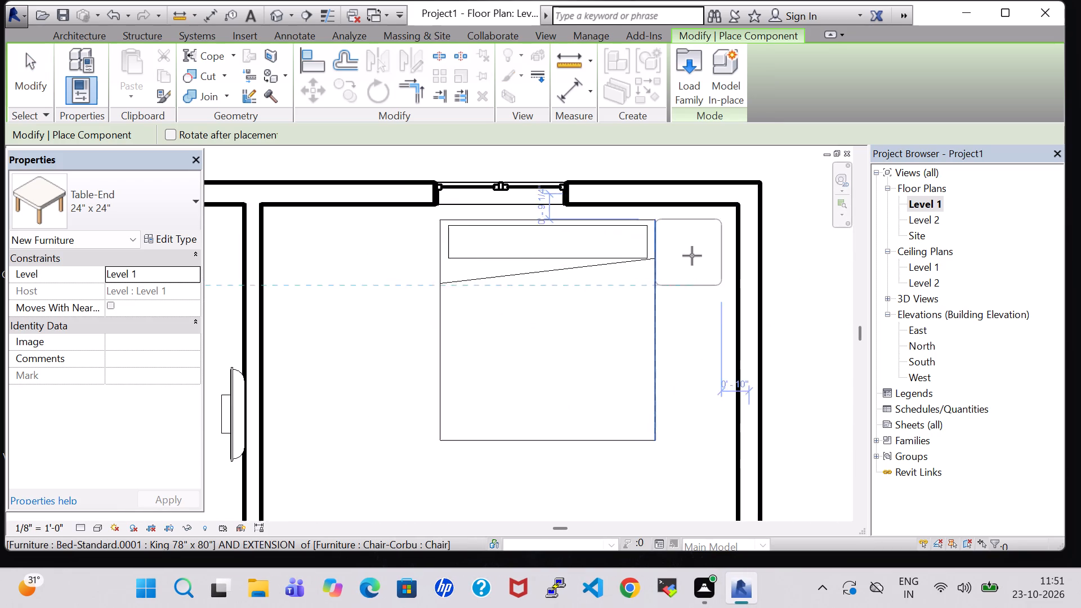
pyautogui.scroll(2, 692, 256)
pyautogui.click(699, 256)
pyautogui.scroll(-6, 699, 256)
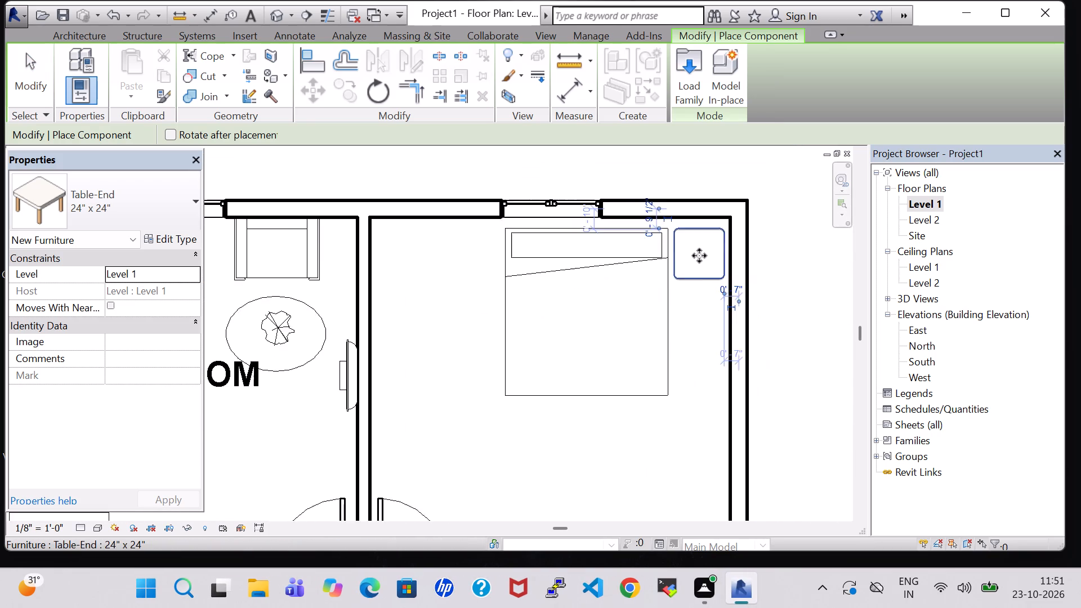
pyautogui.scroll(-3, 699, 256)
pyautogui.press('Escape')
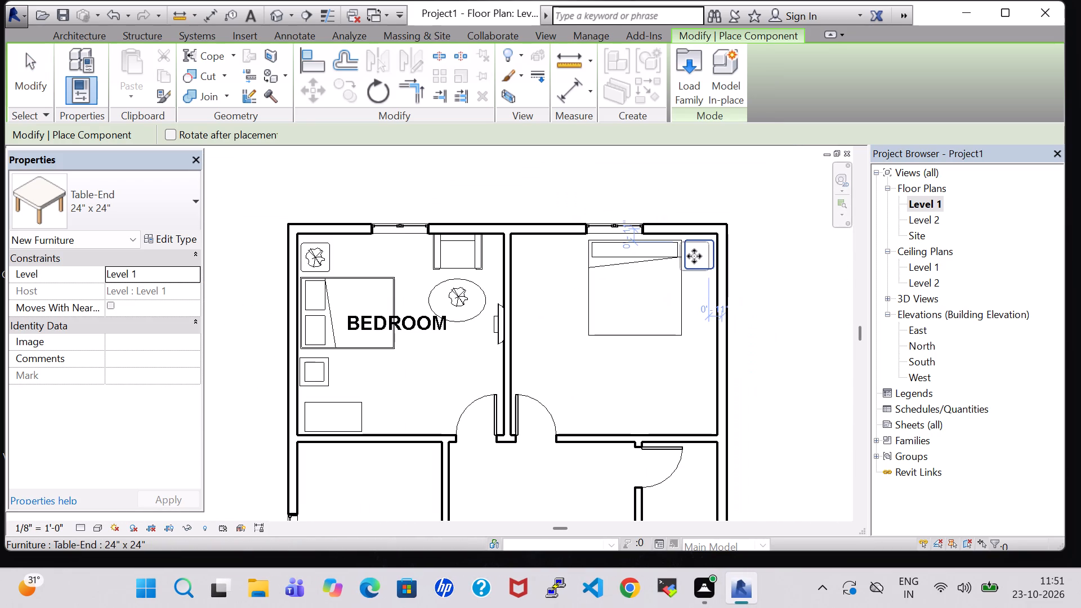
pyautogui.press('Escape')
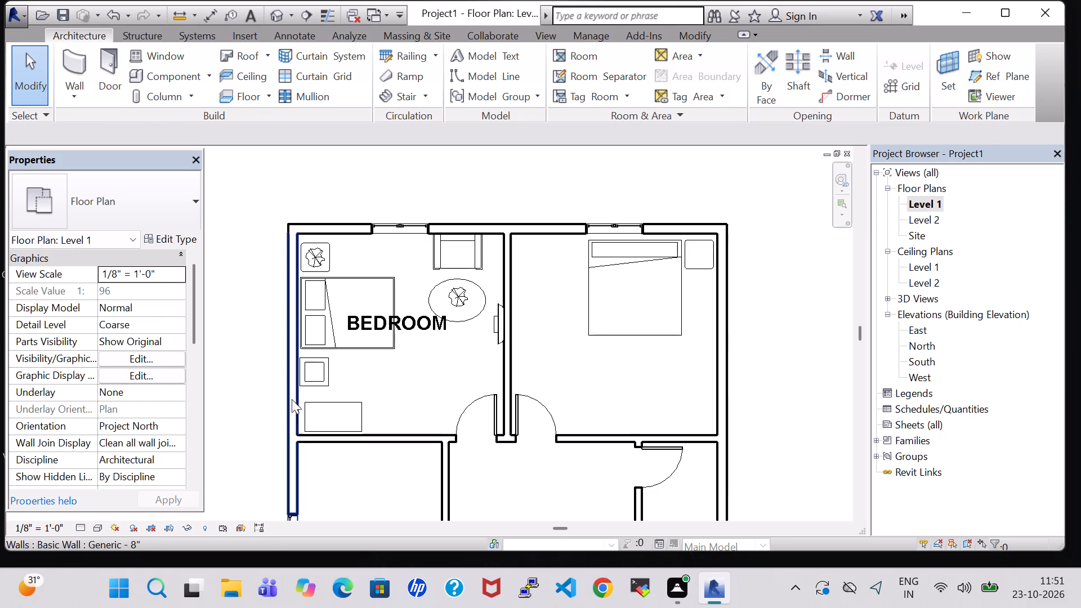
# Create a matching Table-Coffee 24" x 24" x 24" and place it just west of the king bed's headboard end.
pyautogui.click(326, 362)
pyautogui.rightClick(326, 362)
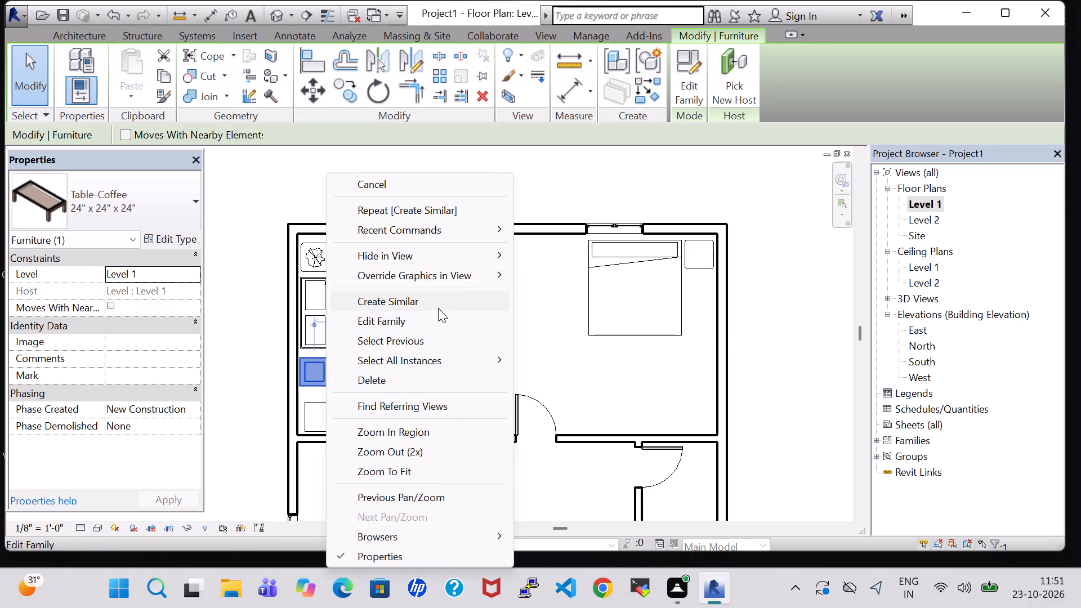
pyautogui.click(438, 308)
pyautogui.scroll(5, 525, 271)
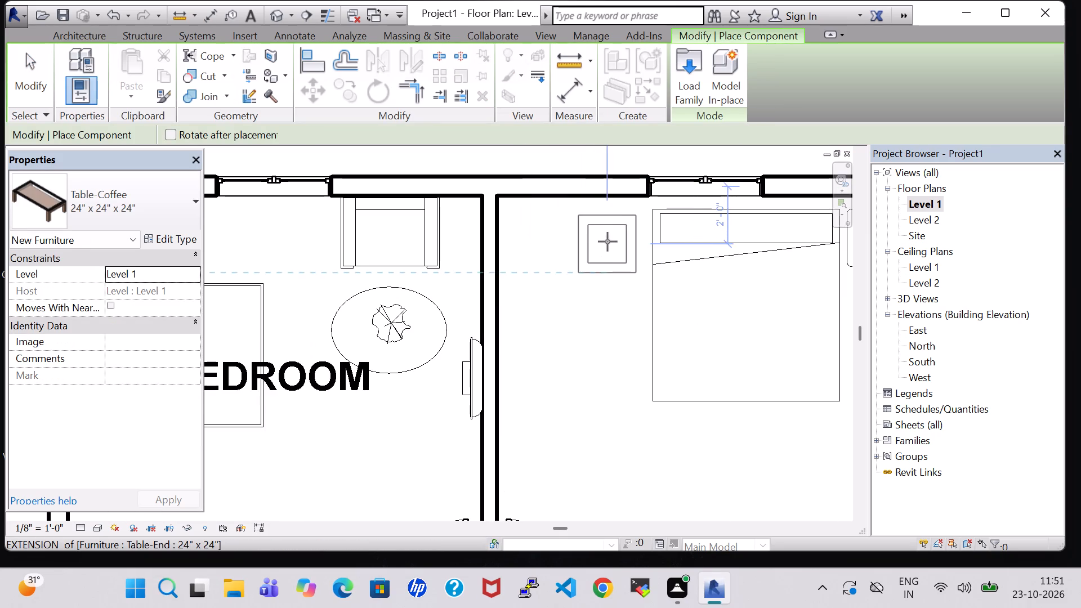
pyautogui.click(609, 233)
pyautogui.press('Escape')
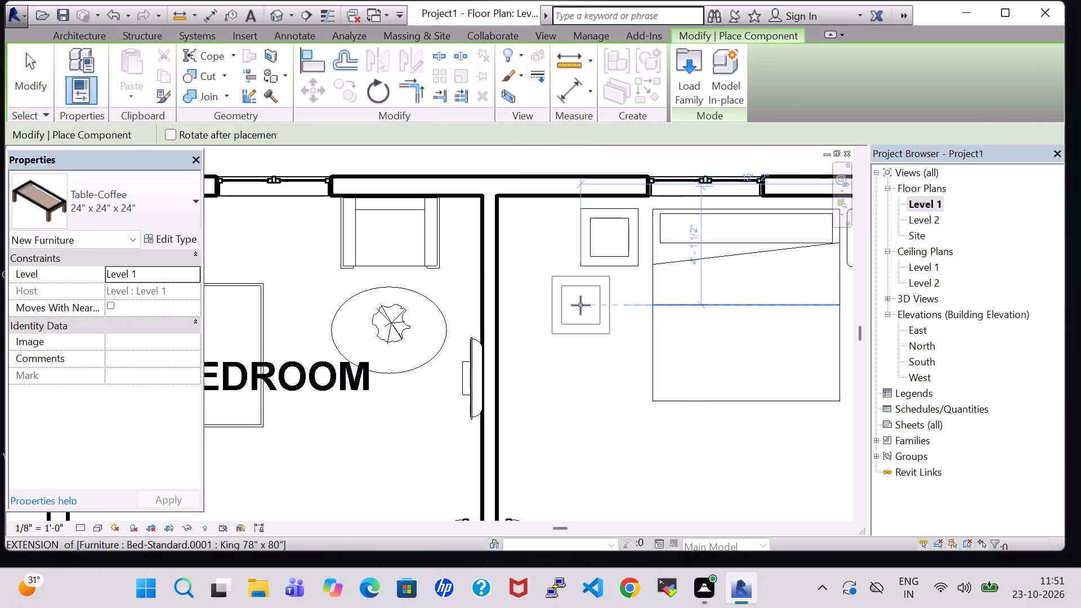
pyautogui.press('Escape')
# Create a copy of the Agave - 1.5' plant and place it just south of the northeast room's end table.
pyautogui.scroll(-4, 580, 305)
pyautogui.moveTo(580, 305); pyautogui.dragTo(553, 311, button='middle')
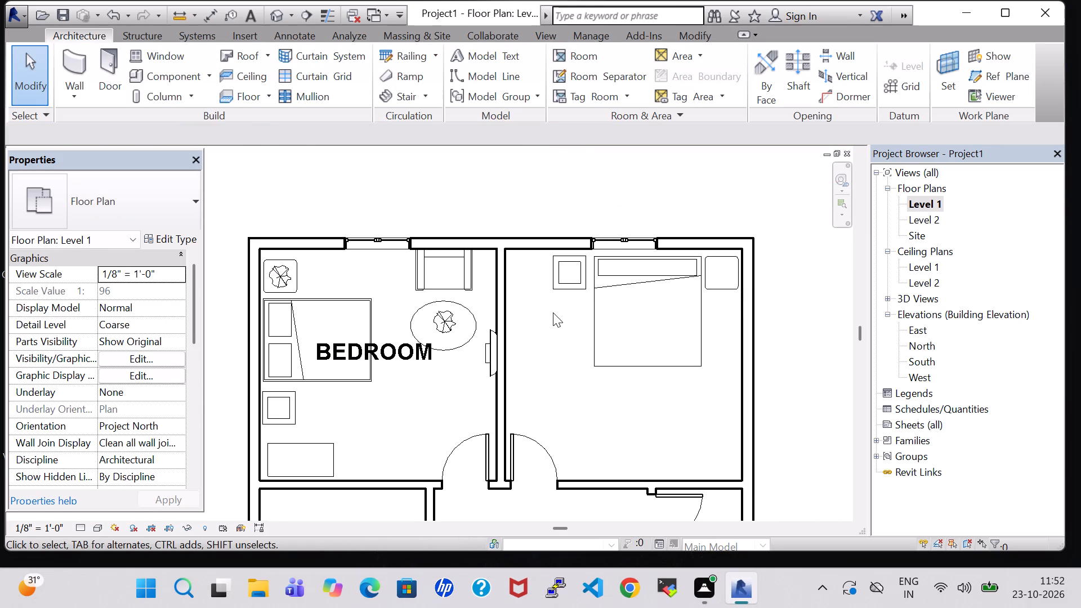
pyautogui.click(284, 271)
pyautogui.rightClick(284, 271)
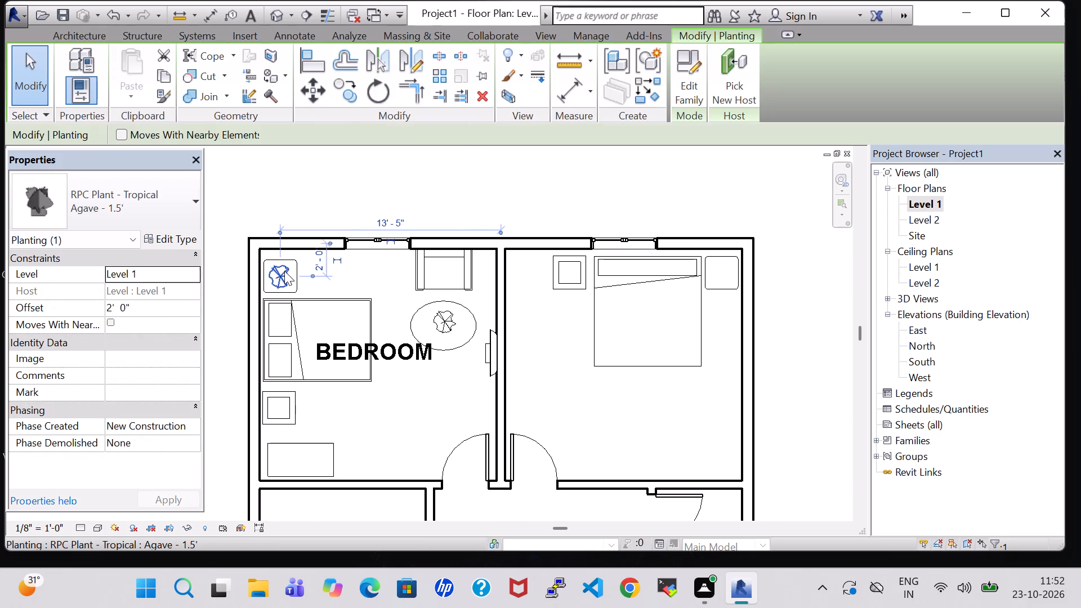
pyautogui.click(343, 294)
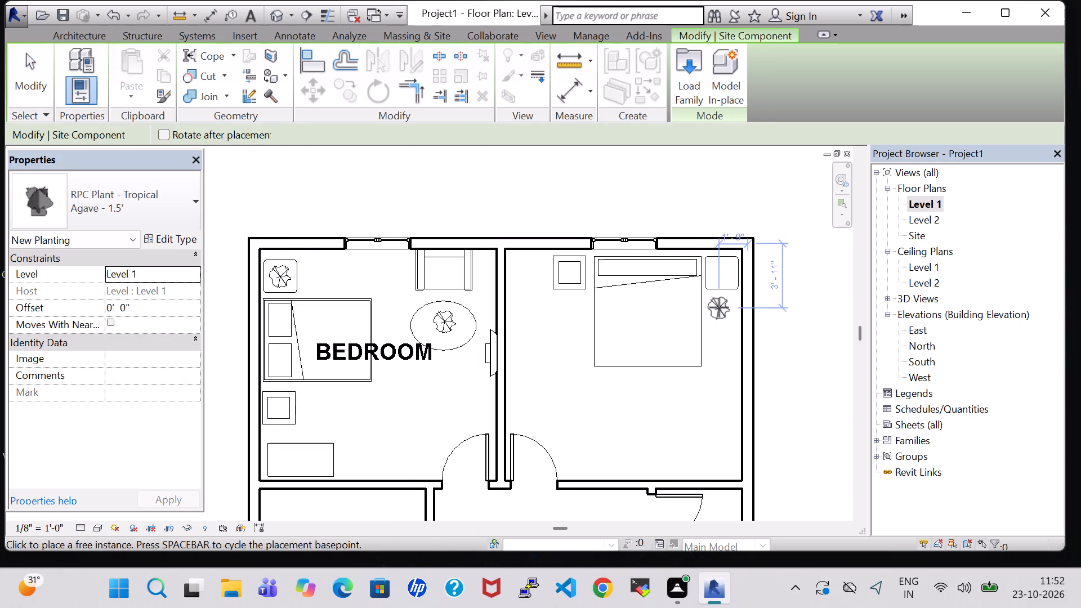
pyautogui.click(721, 307)
pyautogui.press('Escape')
pyautogui.press('Escape')
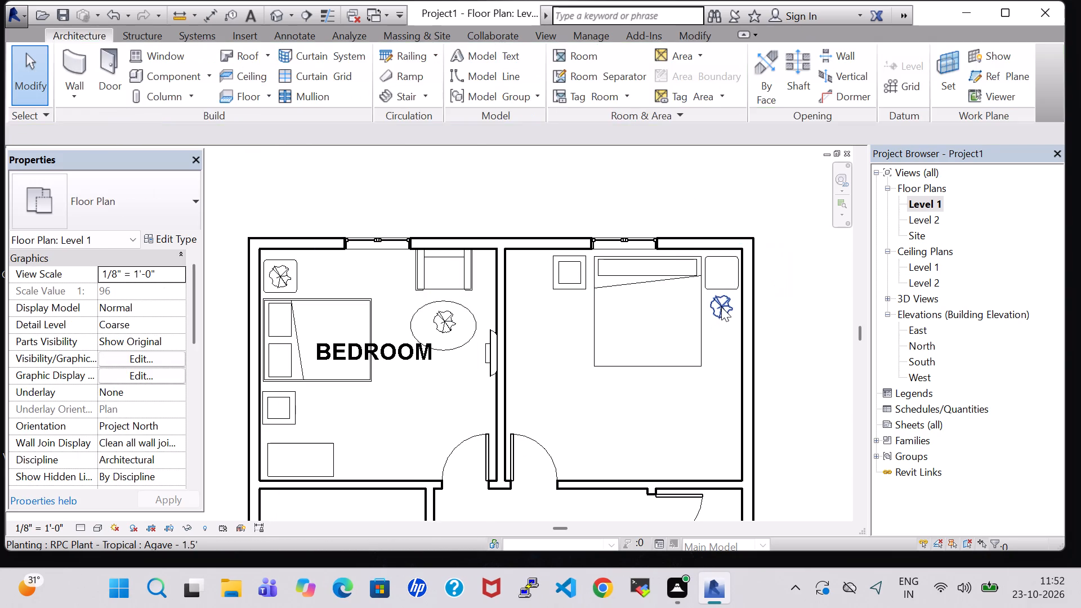
# Check the end table's type dimensions and set the new agave plant's offset to 2' 0".
pyautogui.click(721, 307)
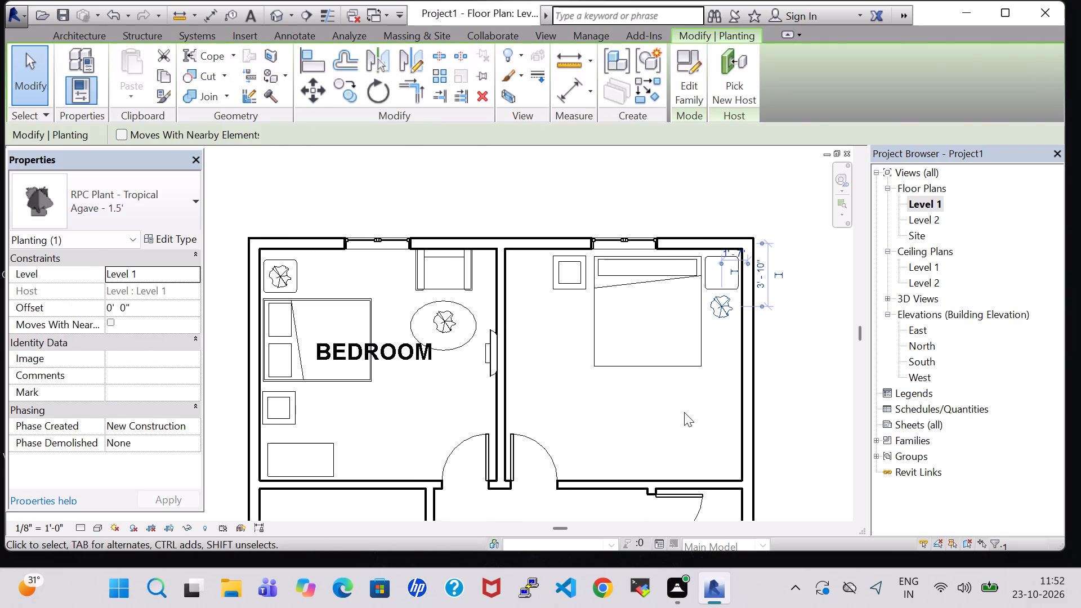
pyautogui.click(682, 415)
pyautogui.click(716, 258)
pyautogui.click(156, 236)
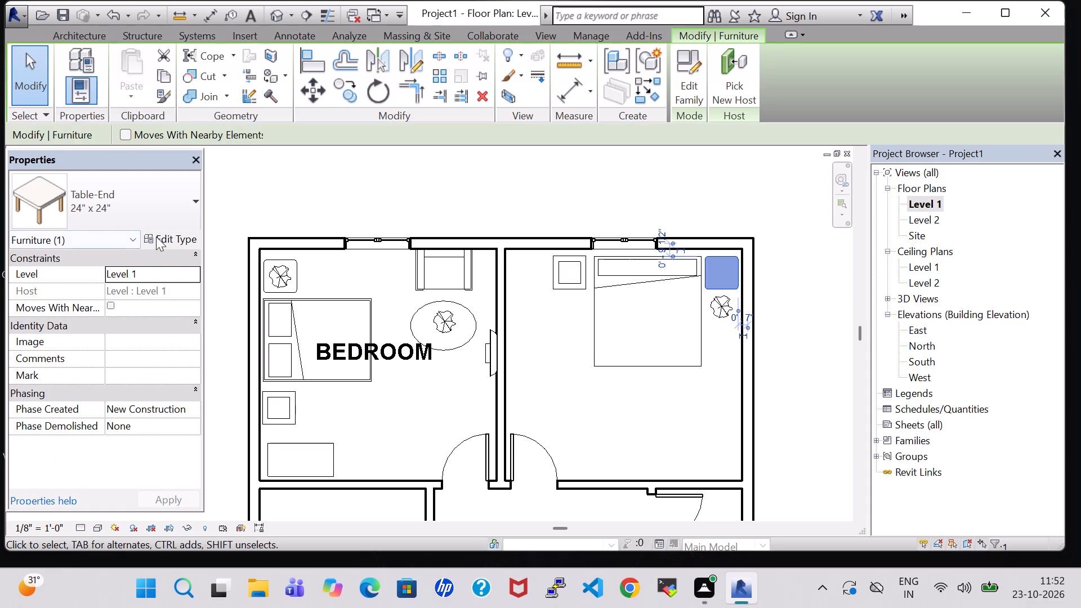
pyautogui.click(676, 72)
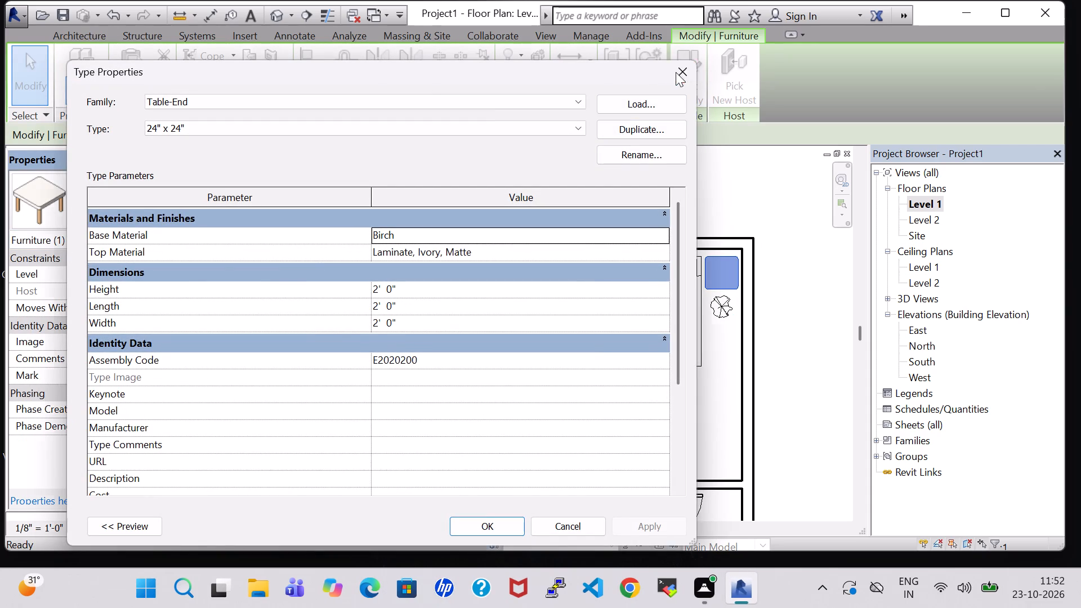
pyautogui.click(721, 391)
pyautogui.click(721, 317)
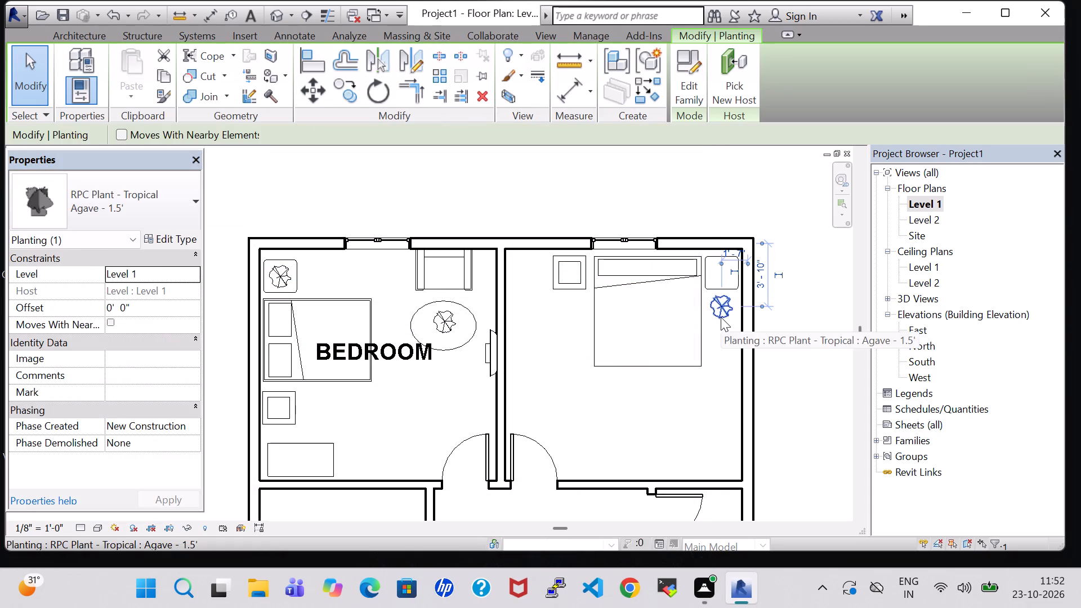
pyautogui.click(114, 309)
pyautogui.click(110, 309)
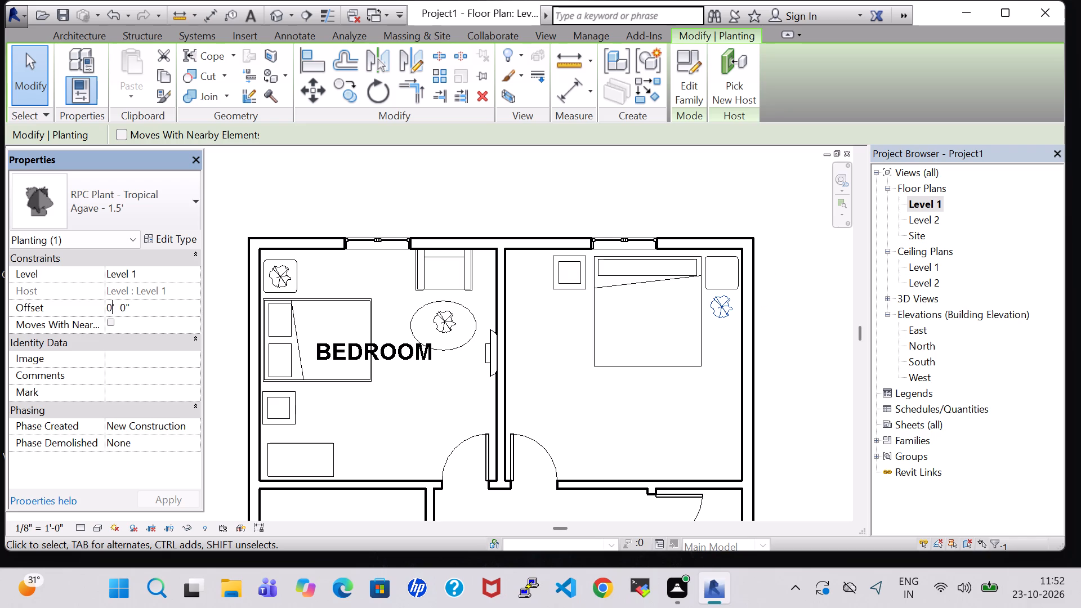
pyautogui.press('BackSpace')
pyautogui.press('2')
pyautogui.click(164, 506)
pyautogui.click(722, 397)
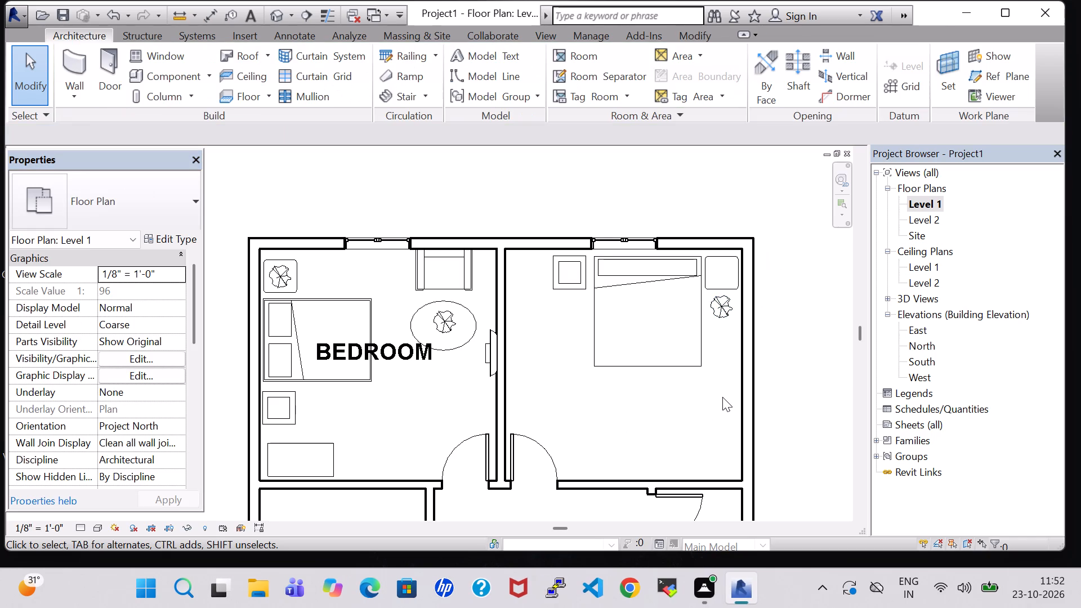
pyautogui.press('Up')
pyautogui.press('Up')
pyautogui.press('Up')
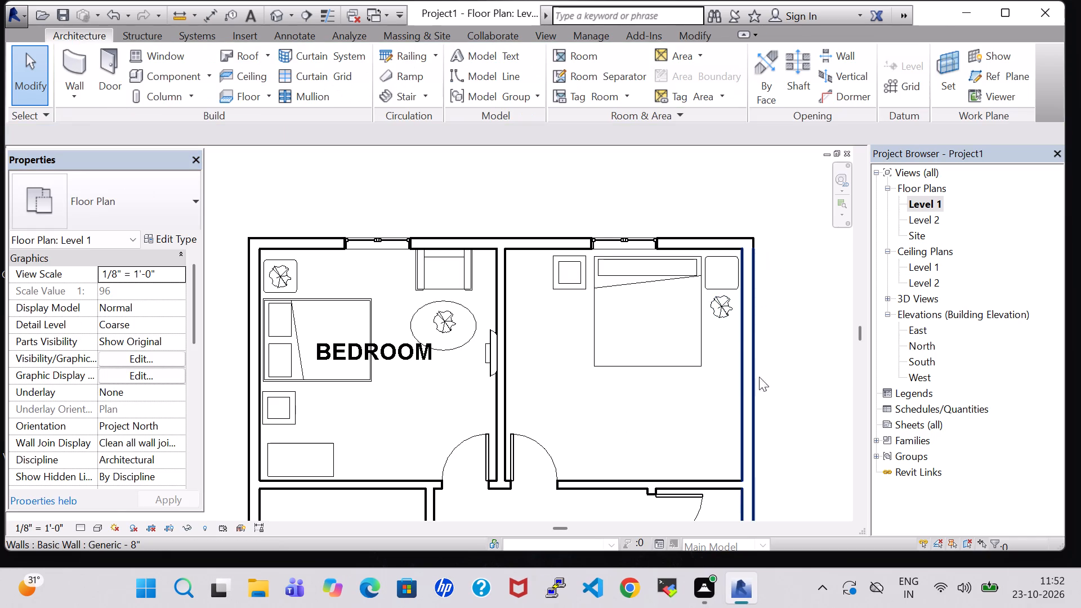
# Move the northeast room's new agave plant north onto the end table beside the king bed.
pyautogui.scroll(3, 752, 322)
pyautogui.click(699, 281)
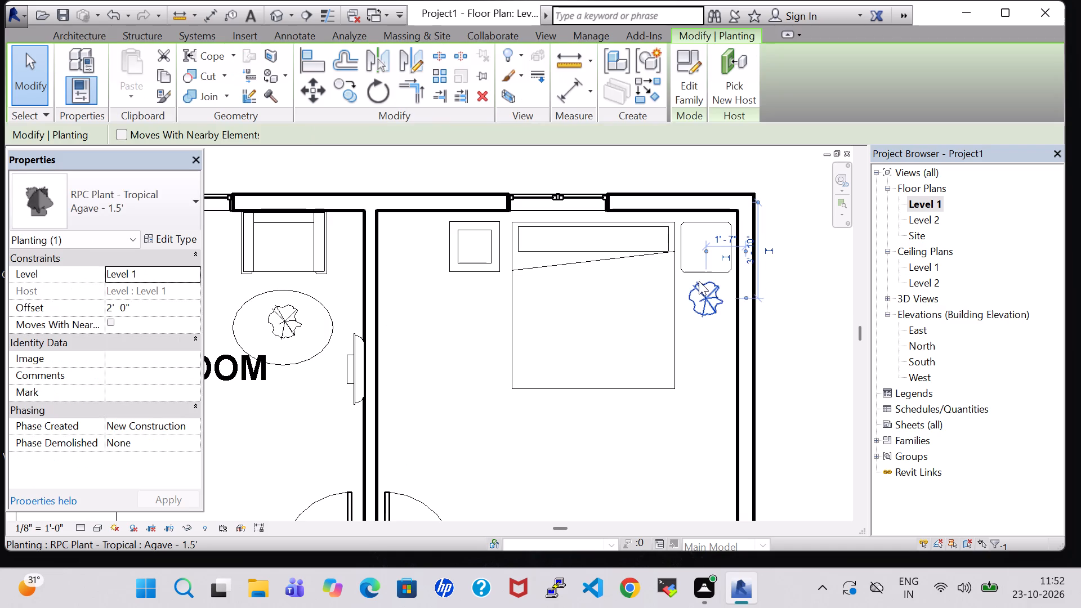
pyautogui.press('Up')
pyautogui.press('Up')
pyautogui.press('Up')
pyautogui.press('Up')
pyautogui.press('Up')
pyautogui.press('Up')
pyautogui.press('Up')
pyautogui.press('Up')
pyautogui.press('Up')
pyautogui.press('Up')
pyautogui.press('Up')
pyautogui.press('Up')
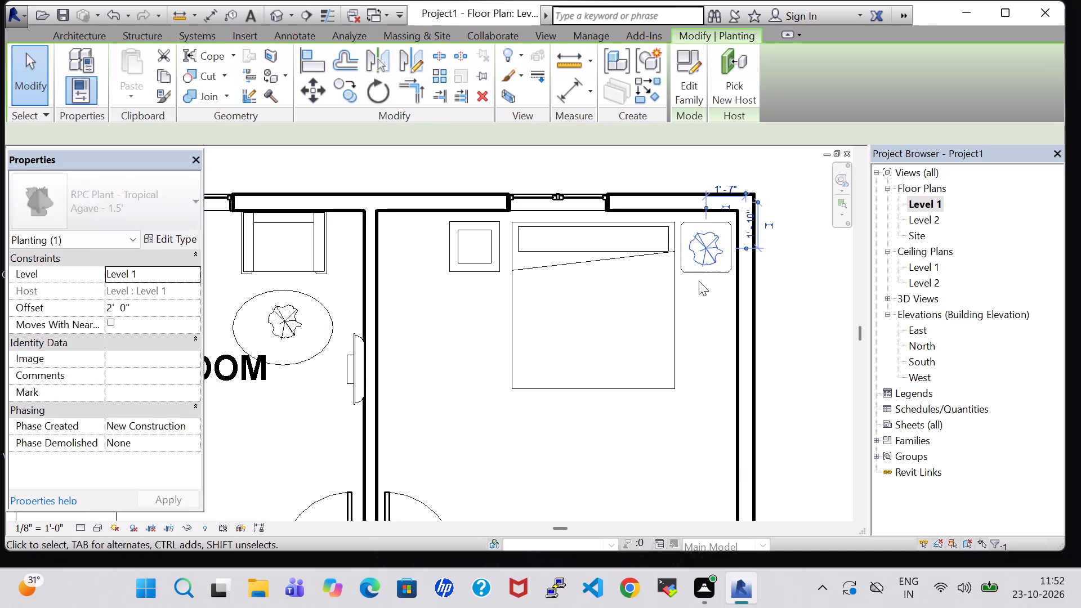
pyautogui.click(705, 315)
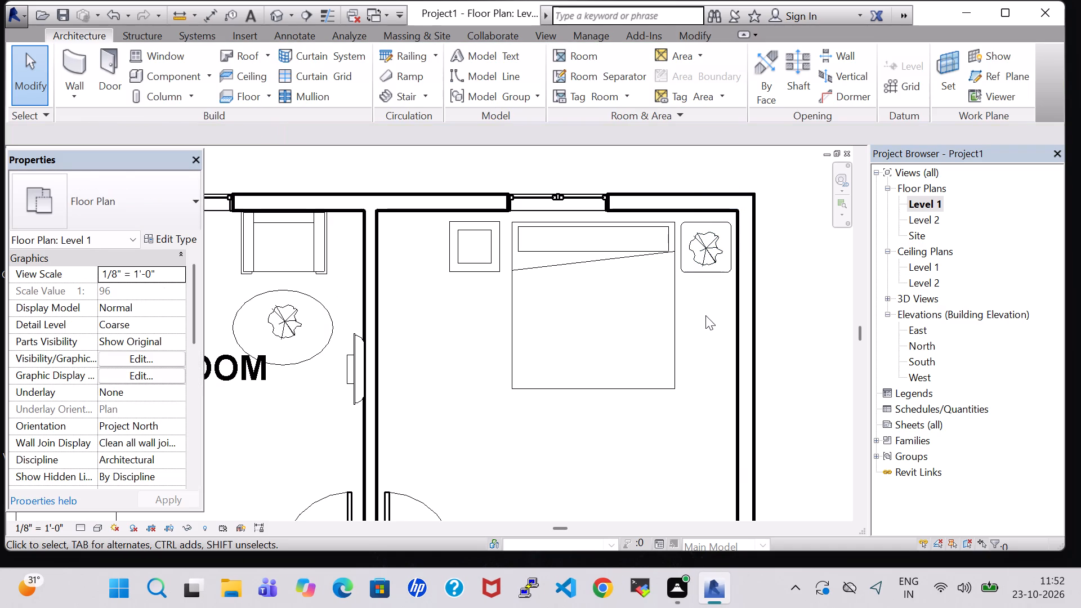
# Create another 32" flat-screen TV like the northwest bedroom's, rotated to face east, and place it against the northeast room's west wall.
pyautogui.scroll(-3, 705, 315)
pyautogui.click(613, 427)
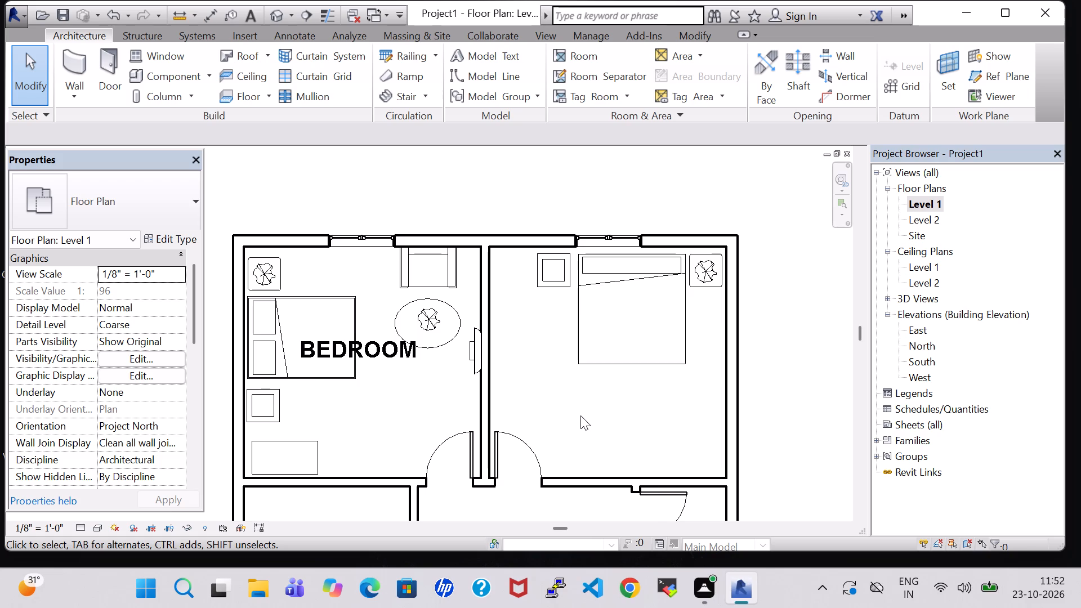
pyautogui.scroll(-1, 580, 417)
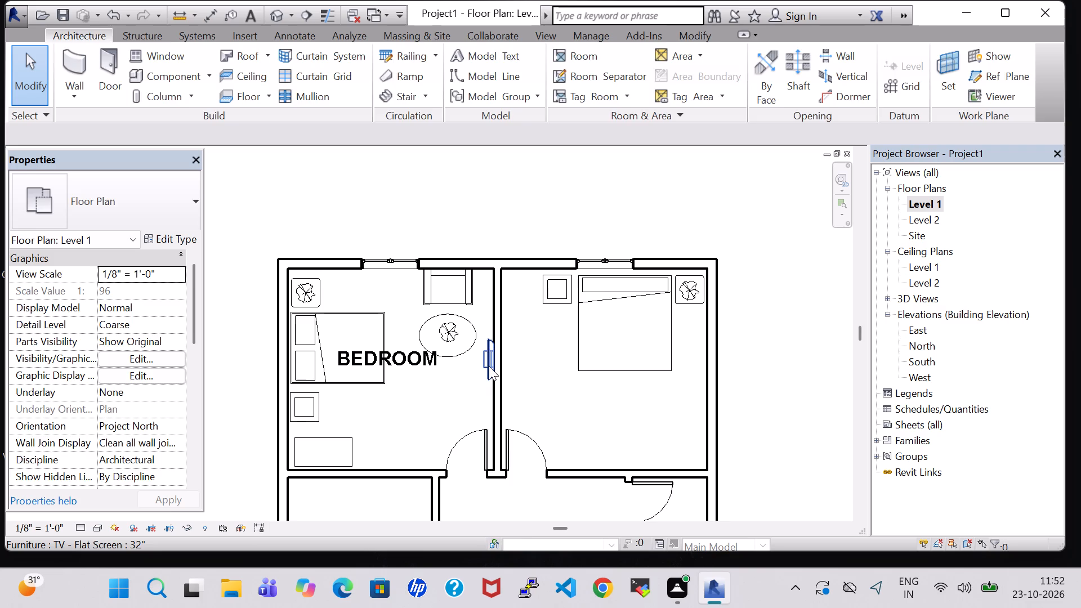
pyautogui.click(489, 366)
pyautogui.rightClick(489, 366)
pyautogui.click(564, 303)
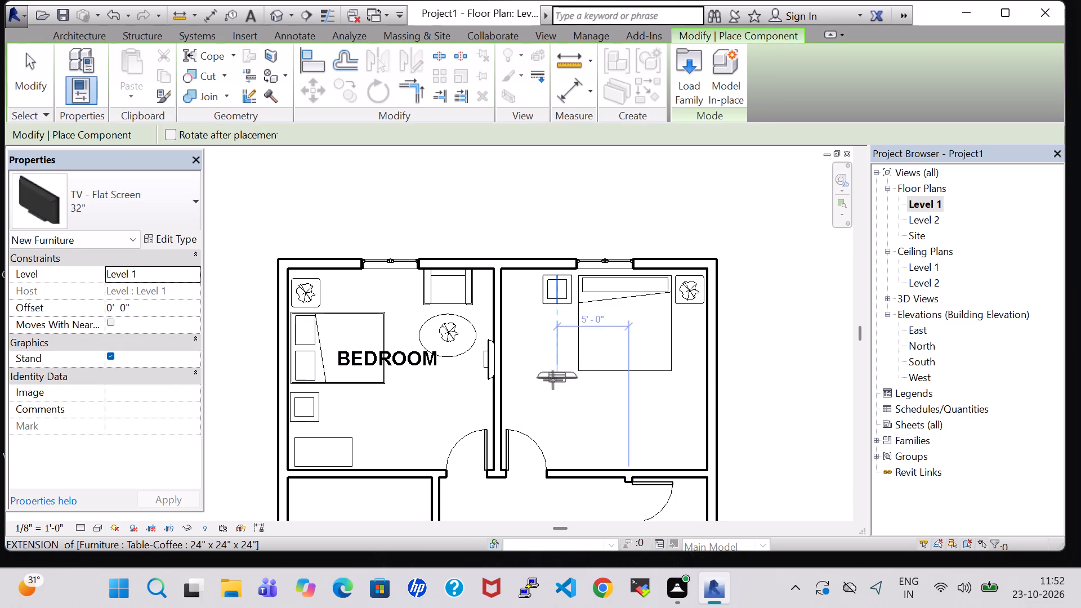
pyautogui.press('space')
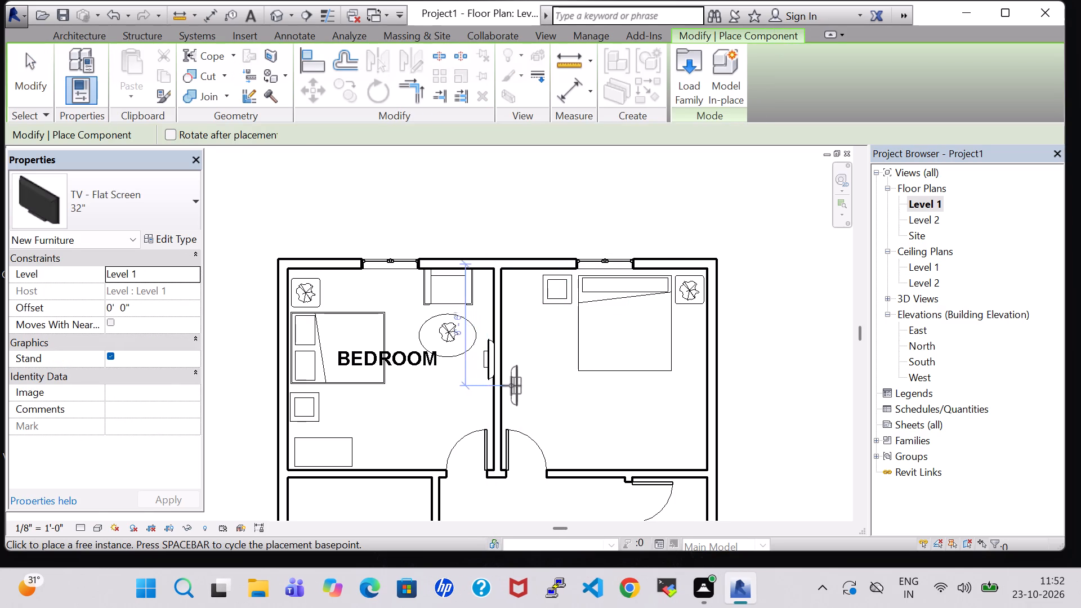
pyautogui.scroll(6, 511, 386)
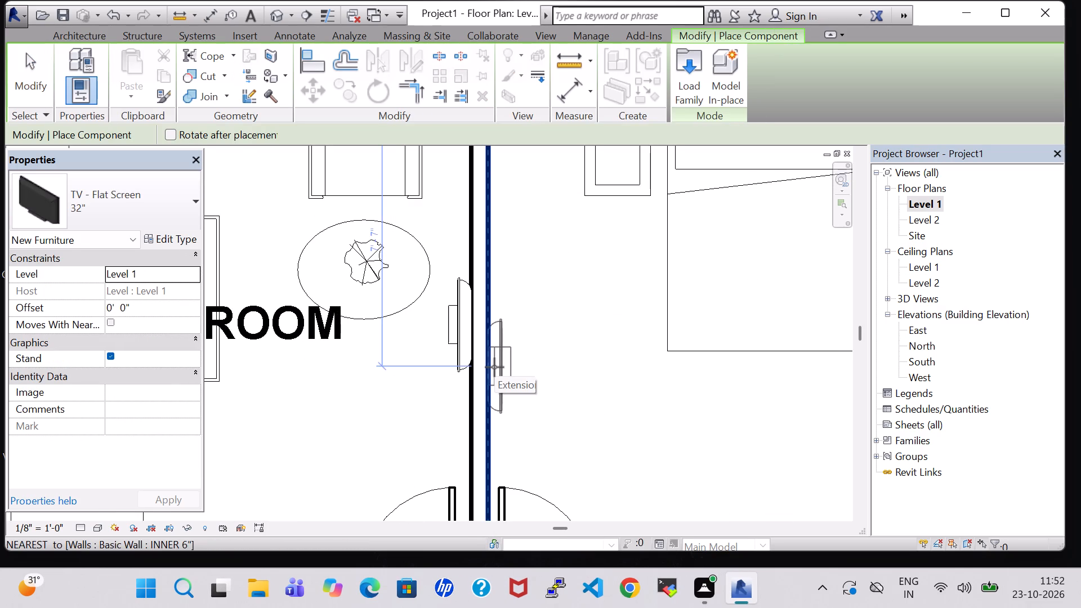
pyautogui.scroll(-4, 494, 367)
pyautogui.moveTo(494, 367); pyautogui.dragTo(494, 312, button='middle')
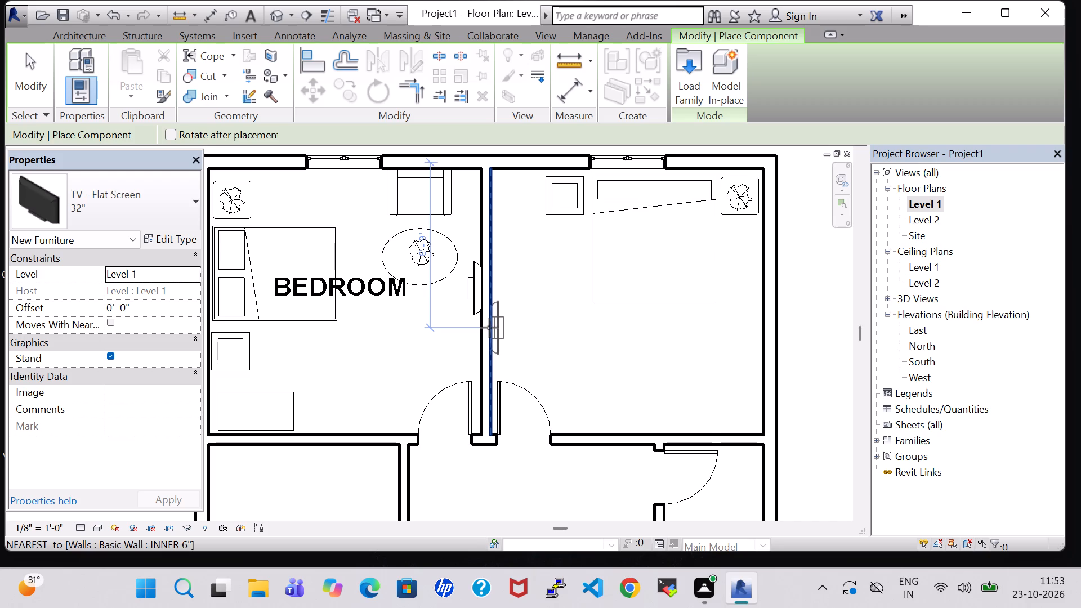
pyautogui.click(489, 328)
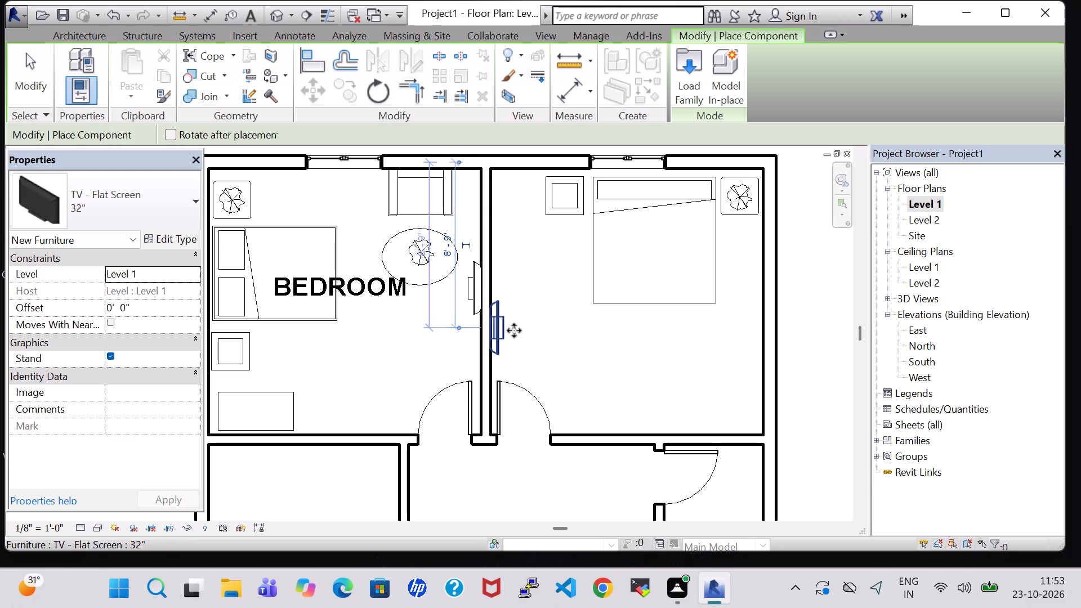
pyautogui.press('Escape')
pyautogui.press('Escape')
# Set the offset of the northeast room's TV to 3' 0".
pyautogui.click(498, 327)
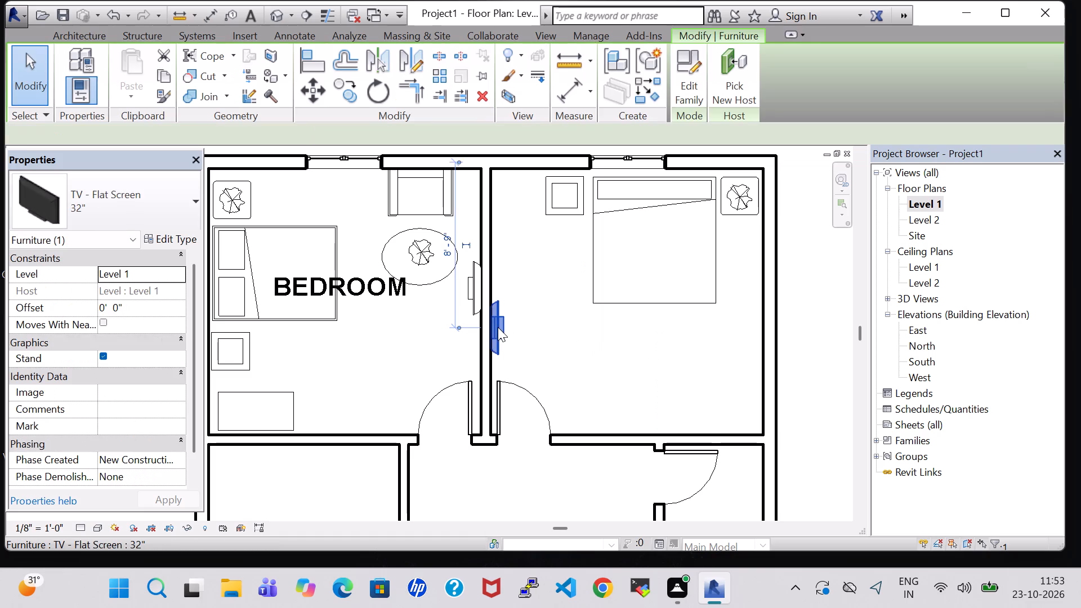
pyautogui.click(106, 311)
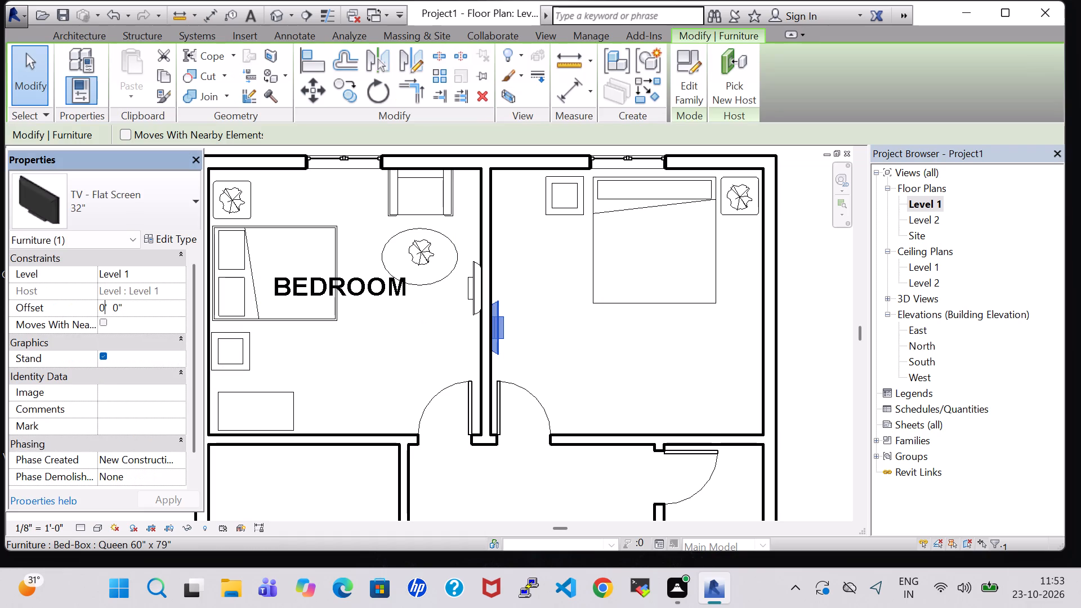
pyautogui.press('BackSpace')
pyautogui.press('3')
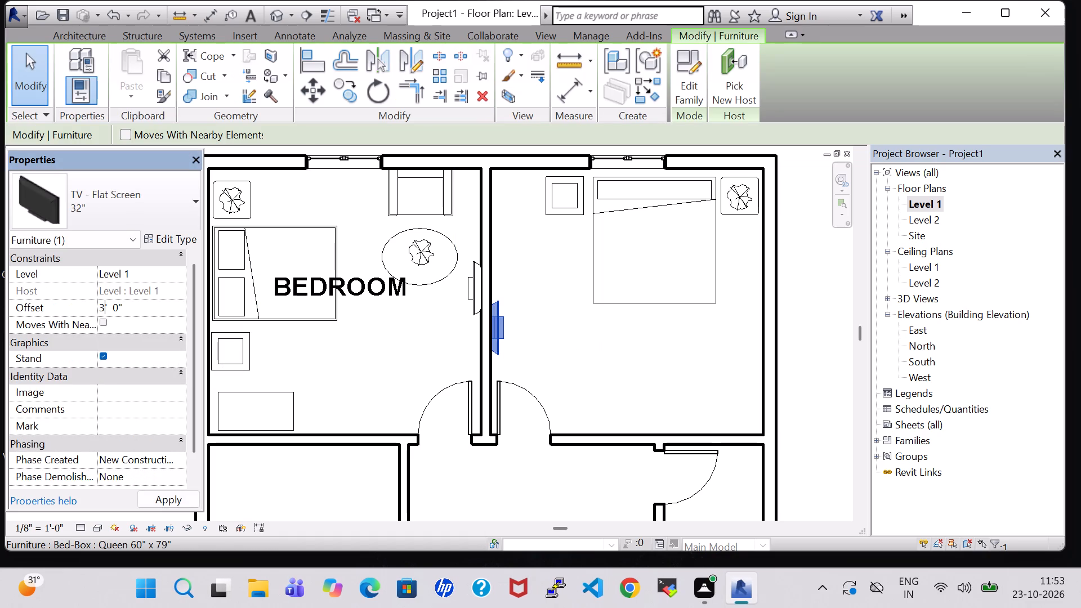
pyautogui.click(598, 348)
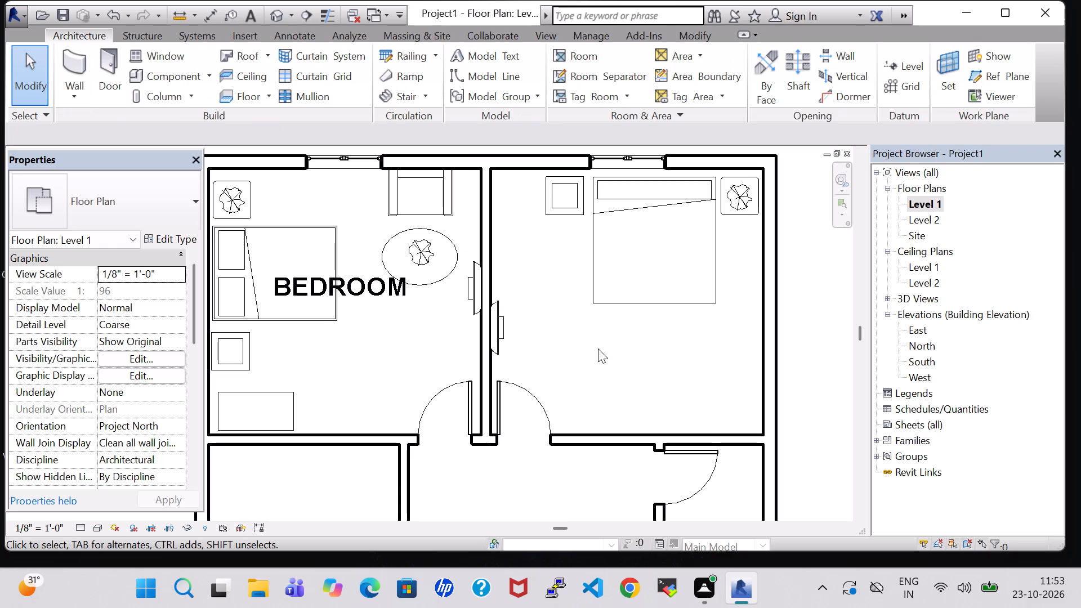
pyautogui.click(598, 348)
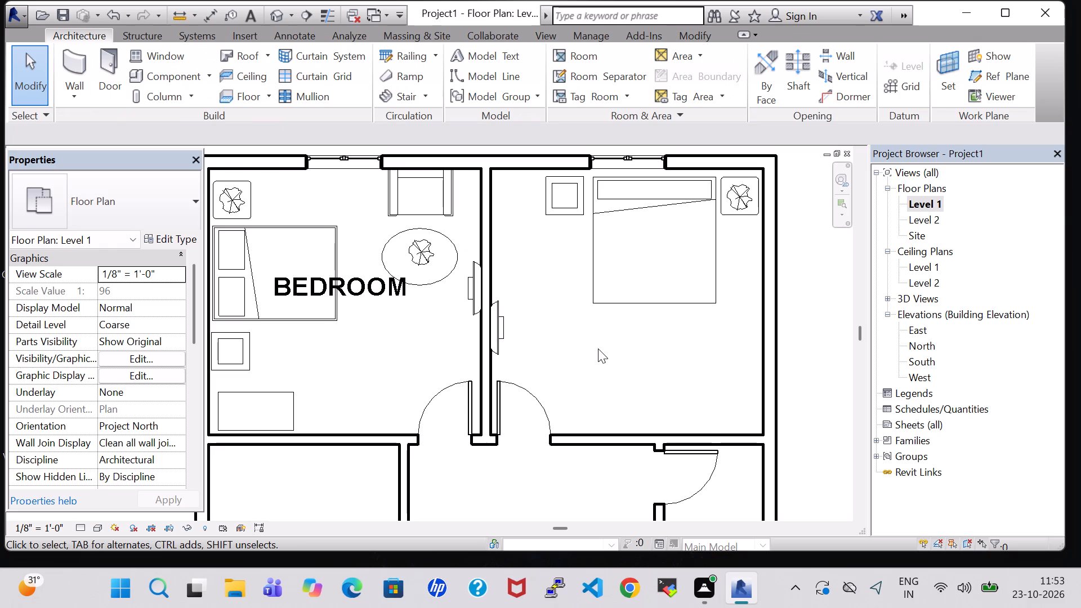
# Create a matching Chair-Corbu, rotated to face west, and place it by the northeast room's east wall about 2' 0" from the south wall.
pyautogui.scroll(-1, 598, 348)
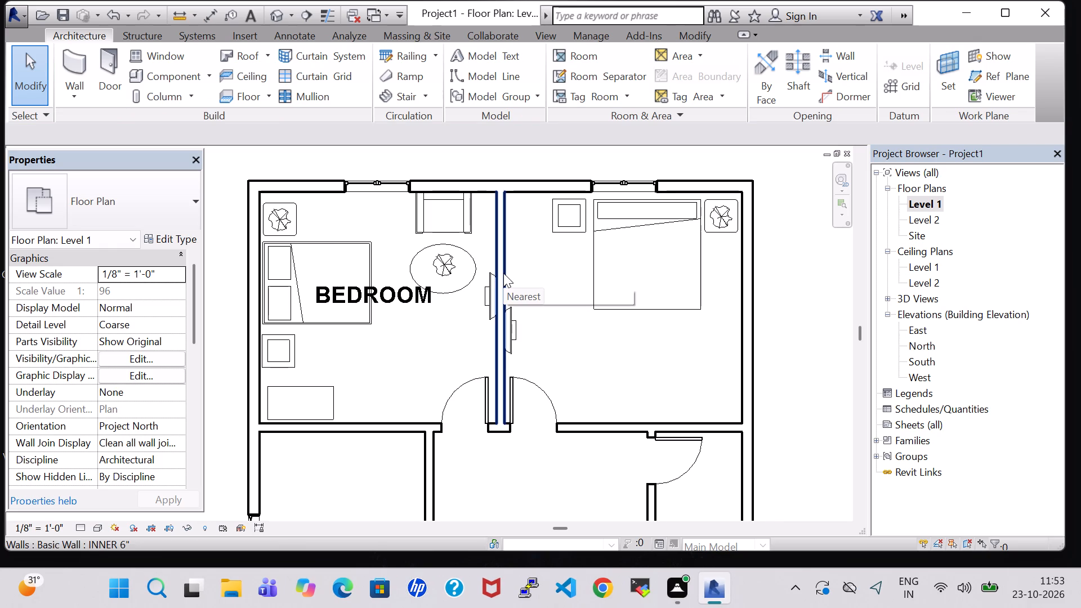
pyautogui.click(432, 216)
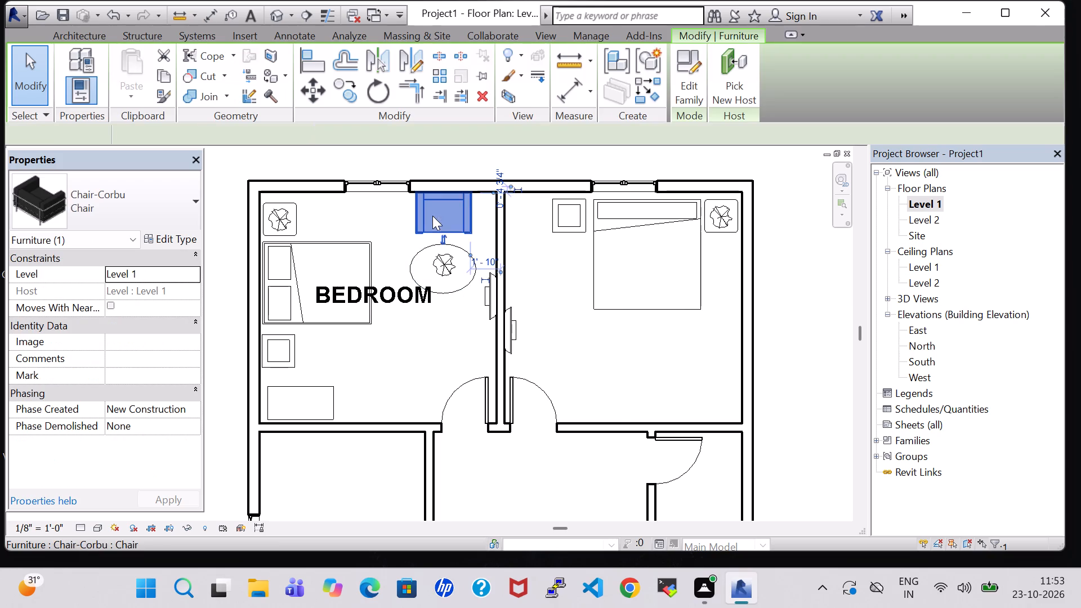
pyautogui.rightClick(432, 216)
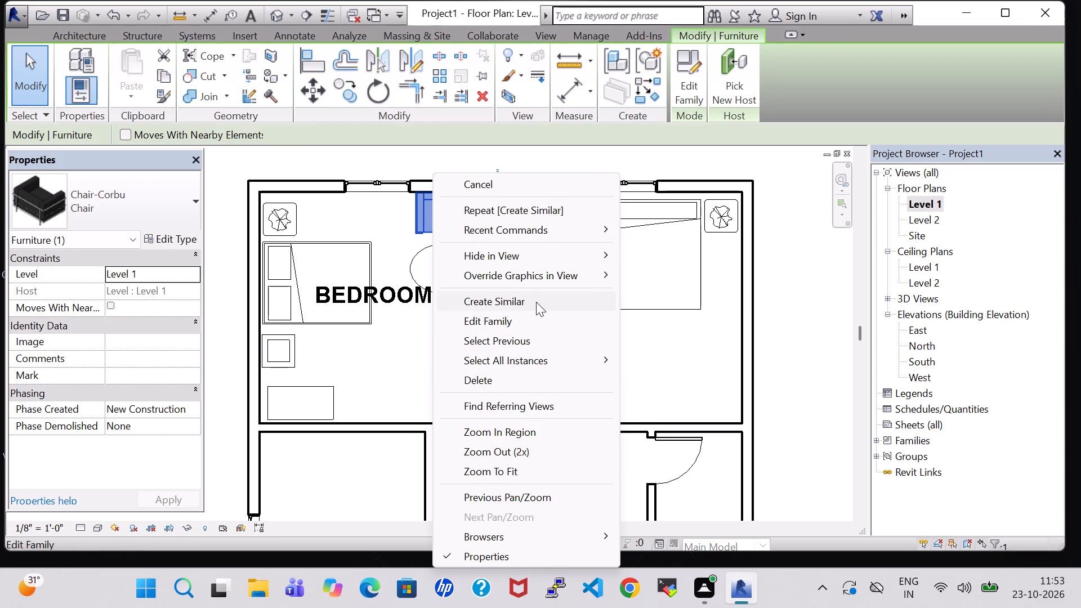
pyautogui.click(536, 302)
pyautogui.press('space')
pyautogui.press('space')
pyautogui.press('space')
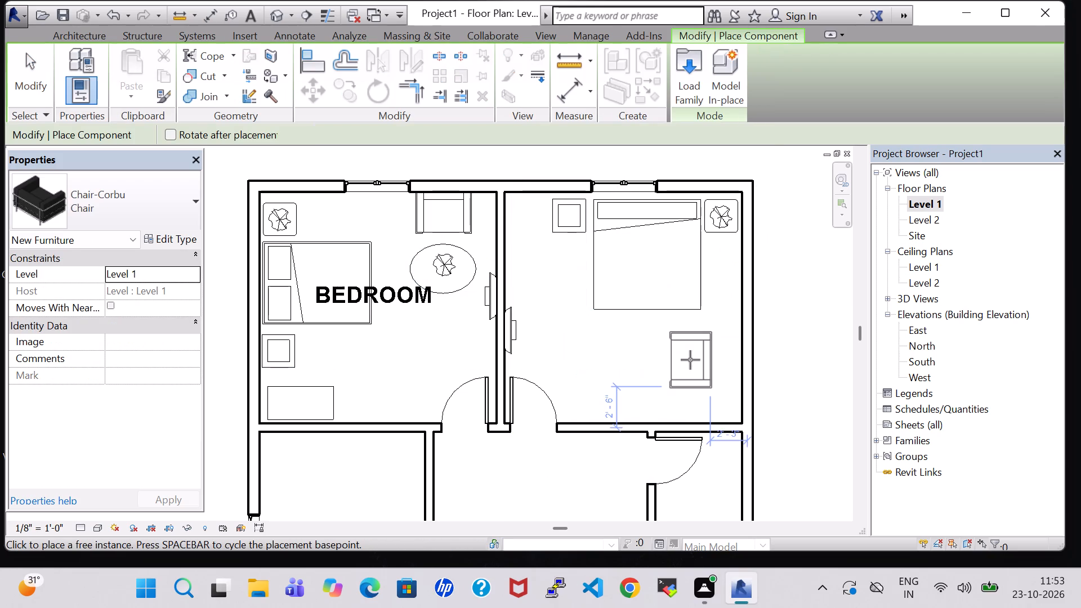
pyautogui.scroll(4, 690, 360)
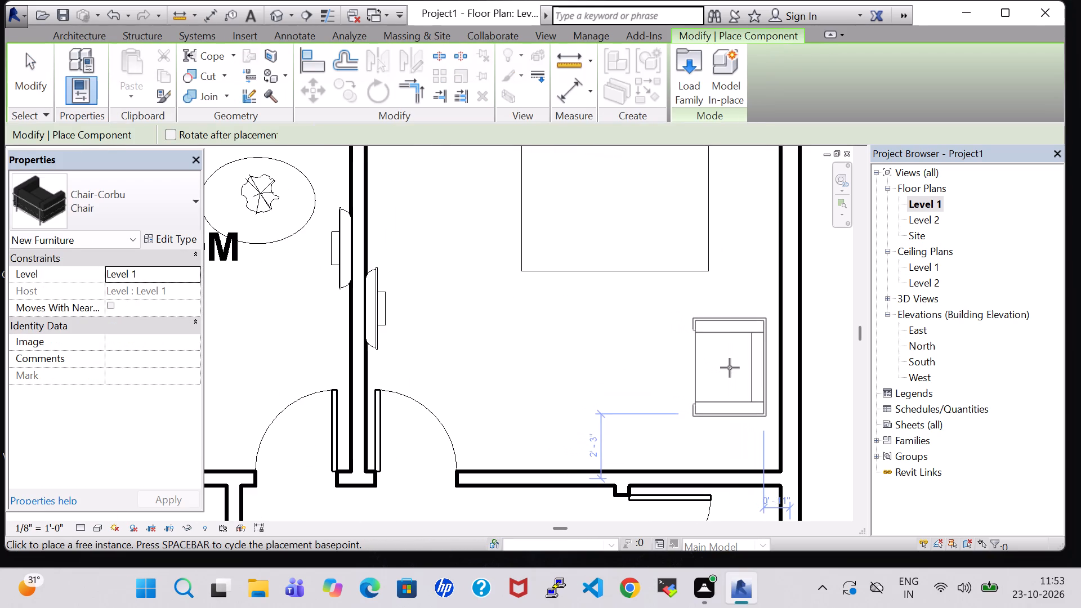
pyautogui.click(738, 375)
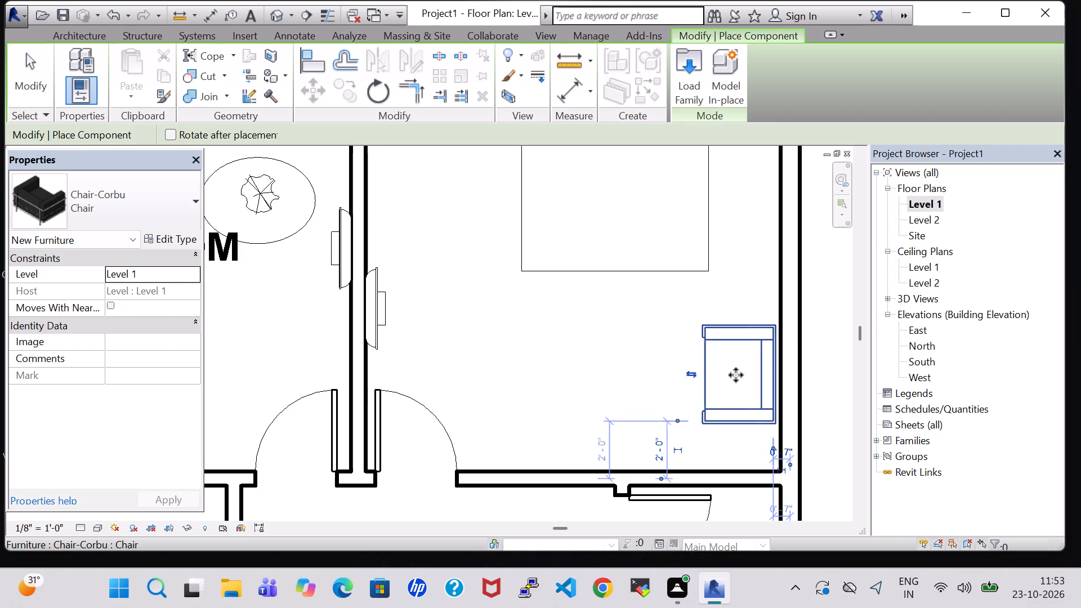
pyautogui.scroll(-6, 699, 363)
pyautogui.press('Escape')
pyautogui.press('Escape')
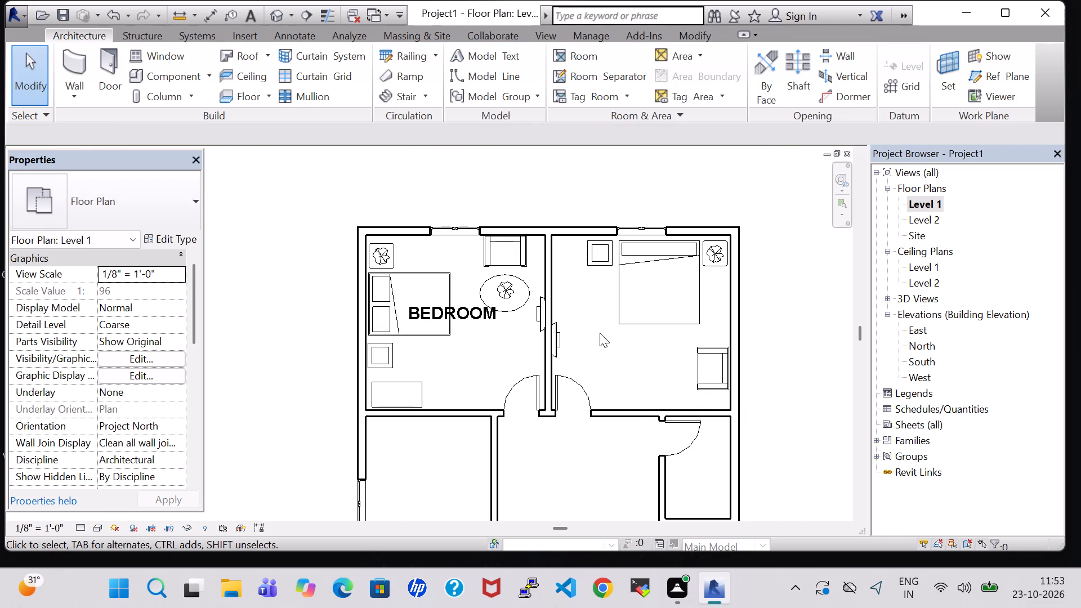
# Create a matching Table-Ellipse 60" x 48", turned with its long axis north-south, and place it just west of the northeast room's chair.
pyautogui.click(513, 312)
pyautogui.rightClick(513, 307)
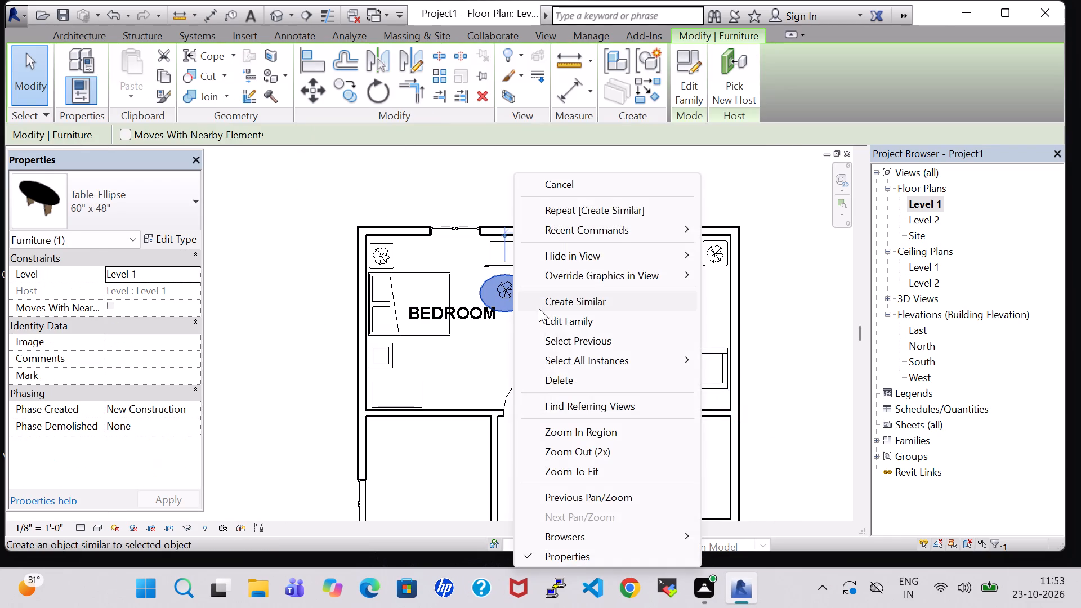
pyautogui.click(551, 309)
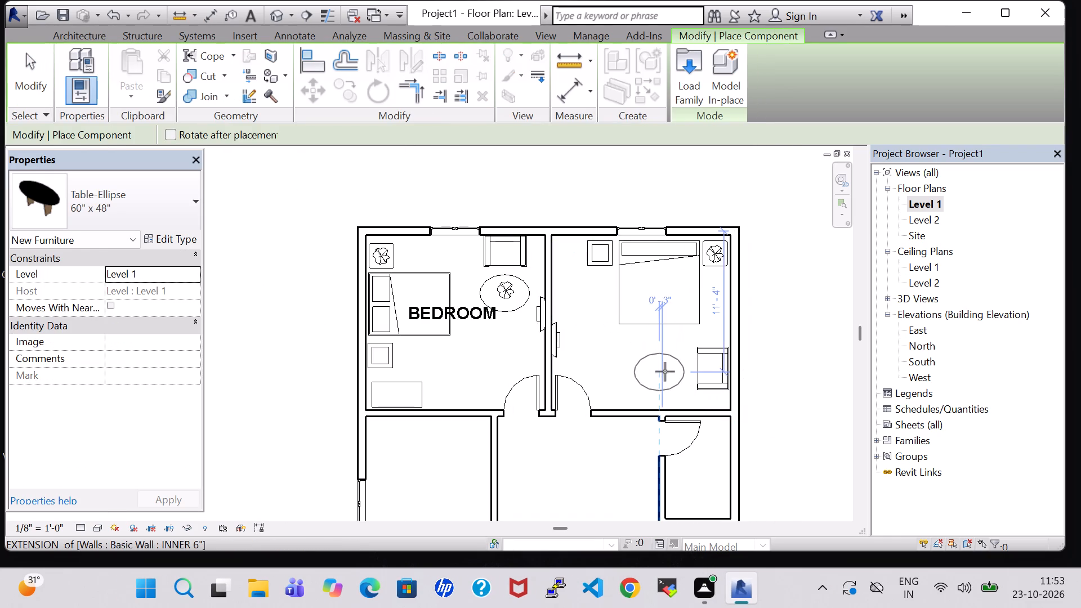
pyautogui.press('space')
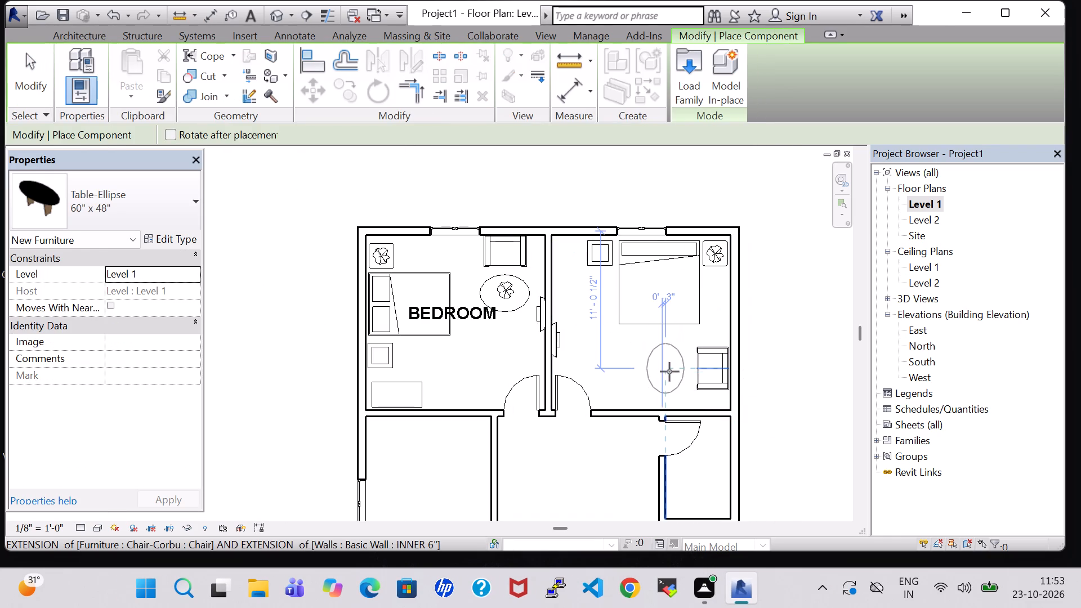
pyautogui.scroll(3, 669, 373)
pyautogui.click(674, 372)
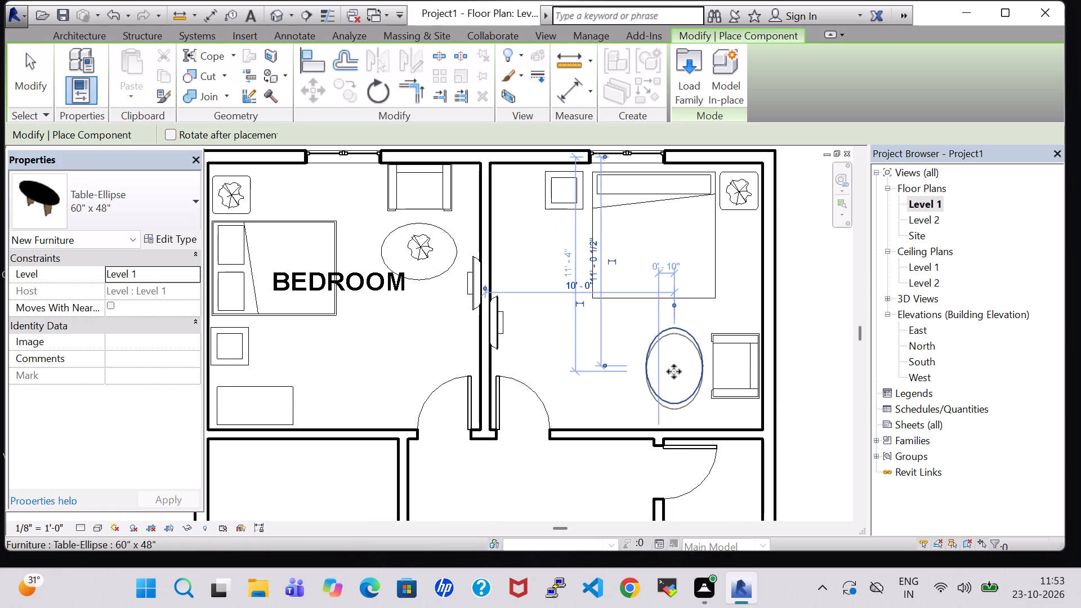
pyautogui.press('Escape')
pyautogui.press('Escape')
# Create a copy of the Agave - 1.5' plant and place it at the west edge of the northeast room's elliptical table.
pyautogui.click(420, 254)
pyautogui.rightClick(420, 254)
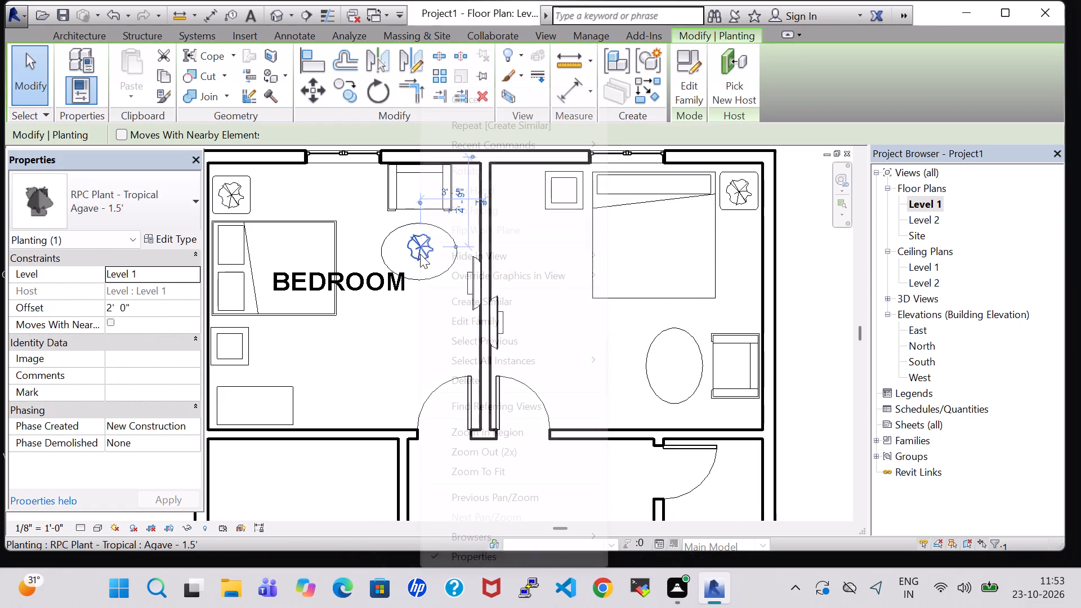
pyautogui.click(488, 300)
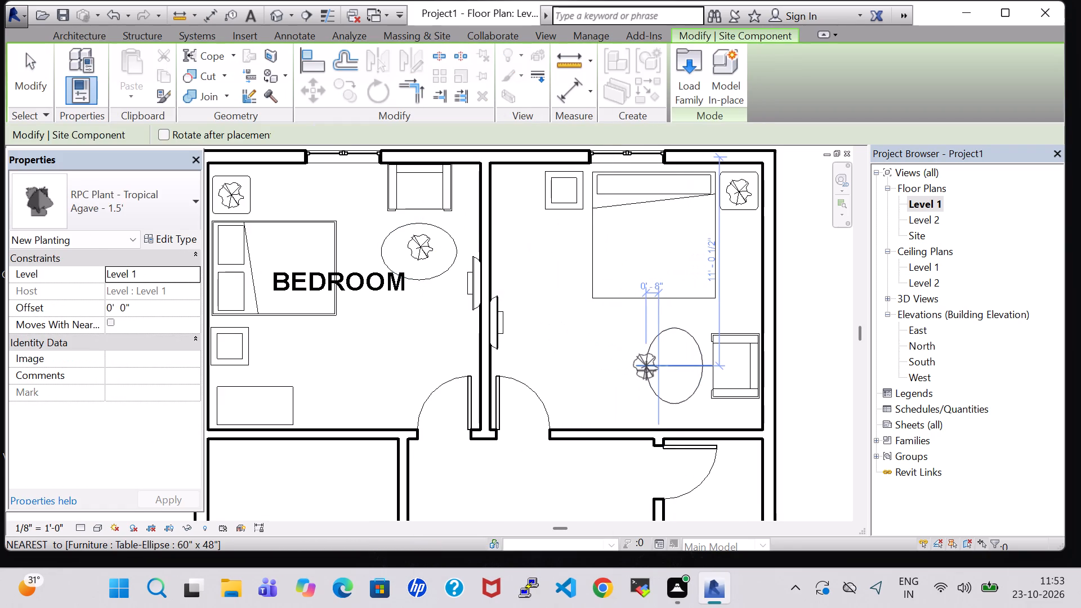
pyautogui.click(646, 370)
pyautogui.press('Escape')
pyautogui.press('Escape')
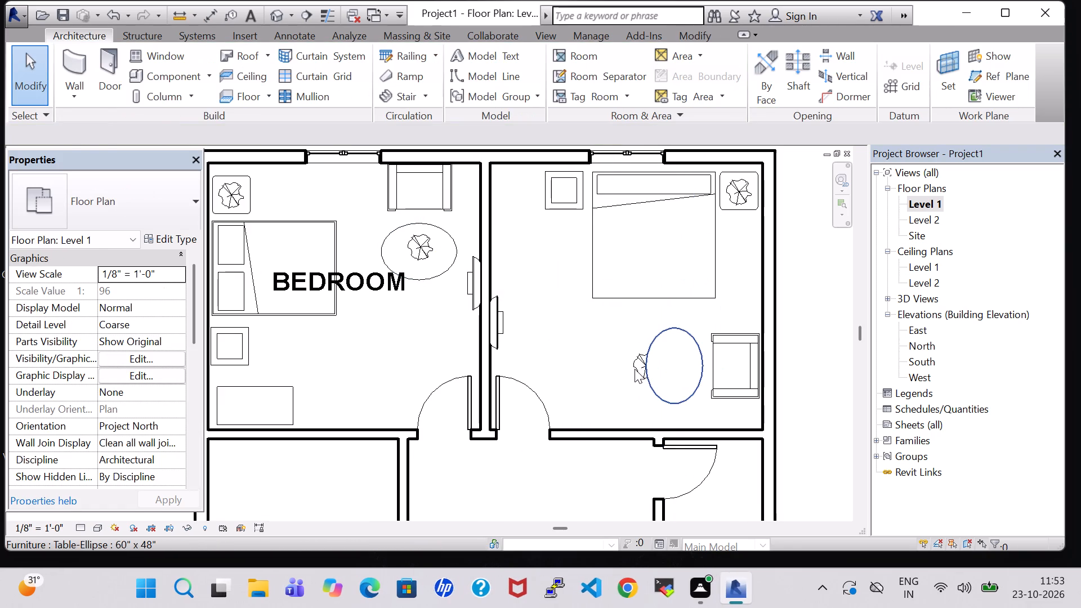
# Set the offset of the agave plant at the northeast room's elliptical table to 2' 0".
pyautogui.scroll(3, 634, 369)
pyautogui.click(619, 327)
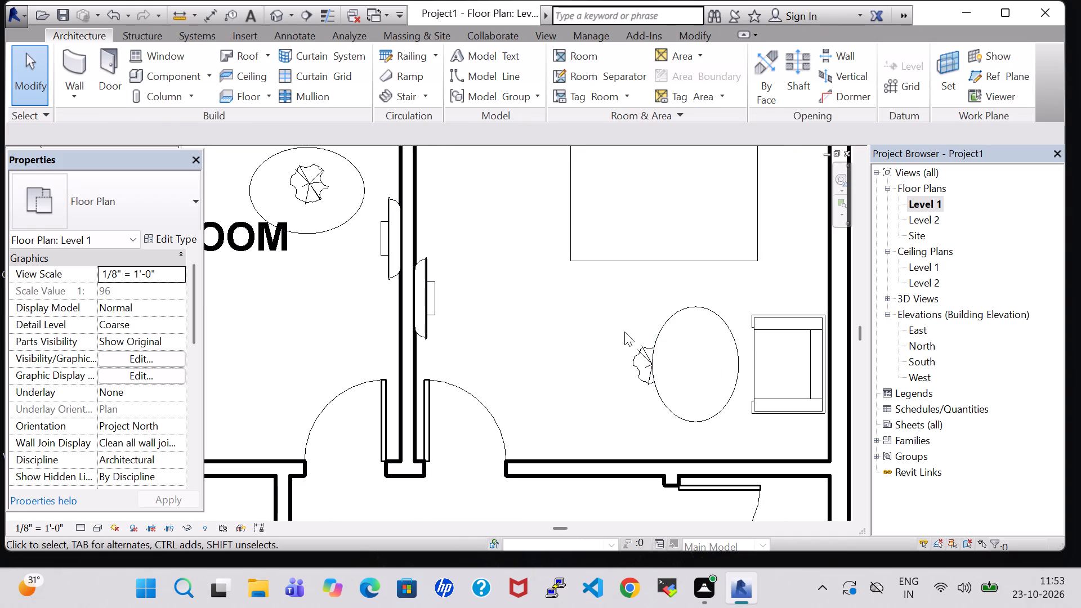
pyautogui.click(632, 361)
pyautogui.click(615, 414)
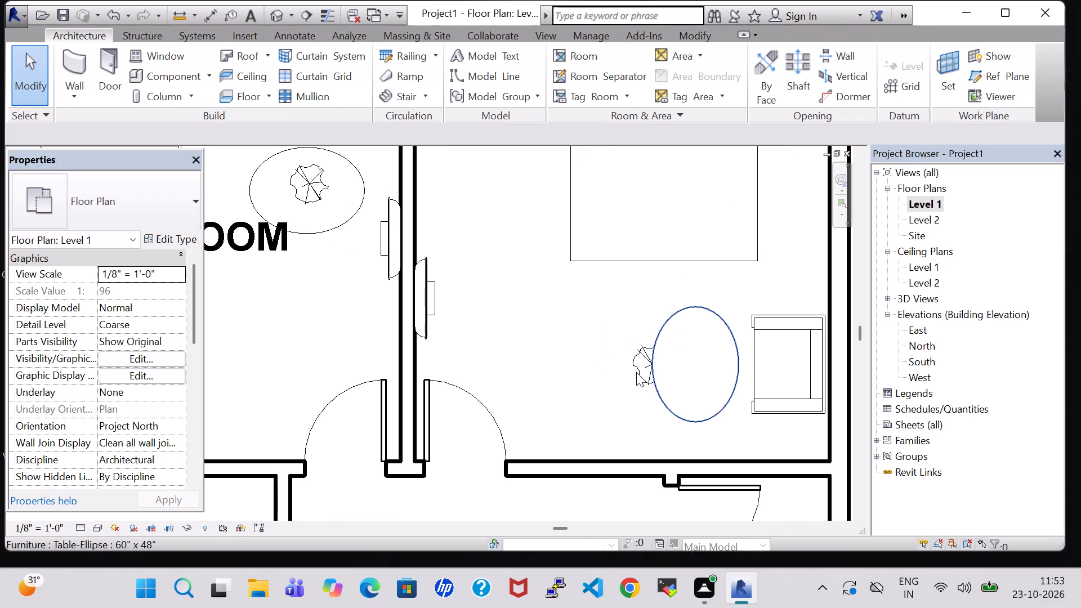
pyautogui.click(645, 382)
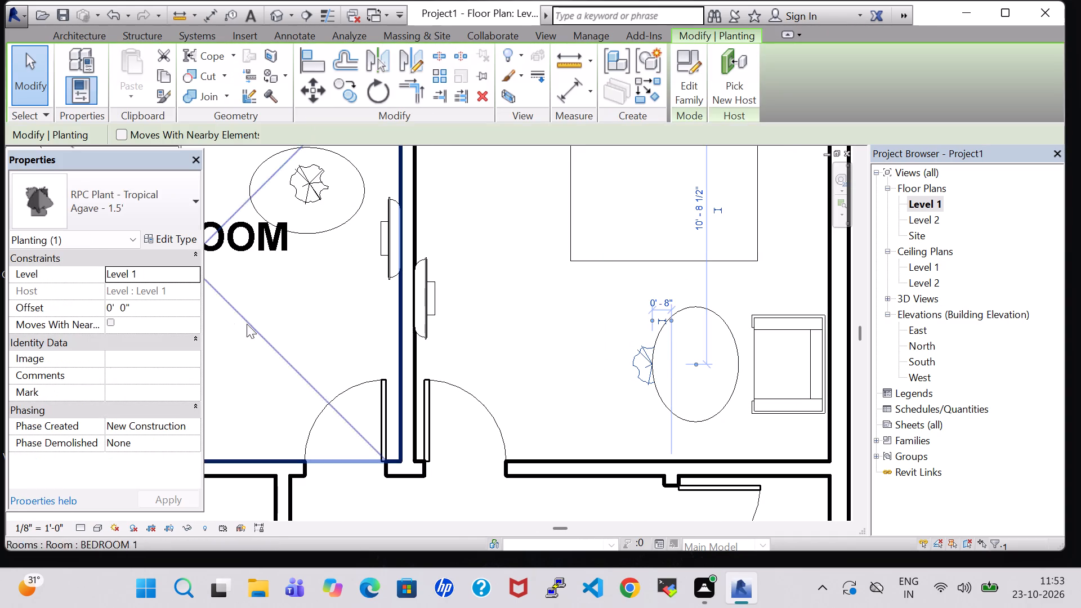
pyautogui.click(113, 310)
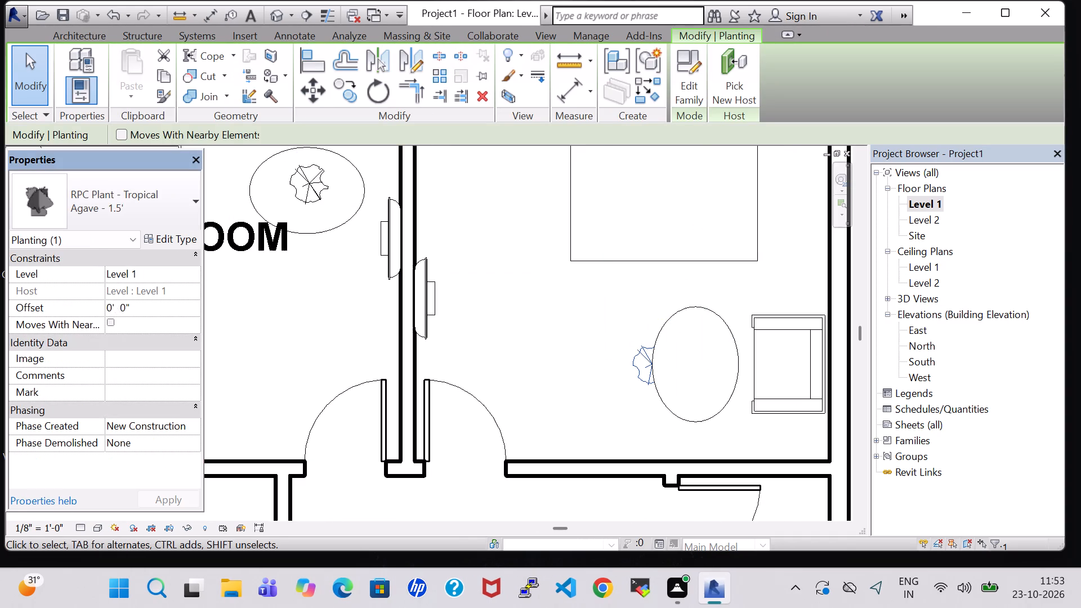
pyautogui.press('BackSpace')
pyautogui.press('2')
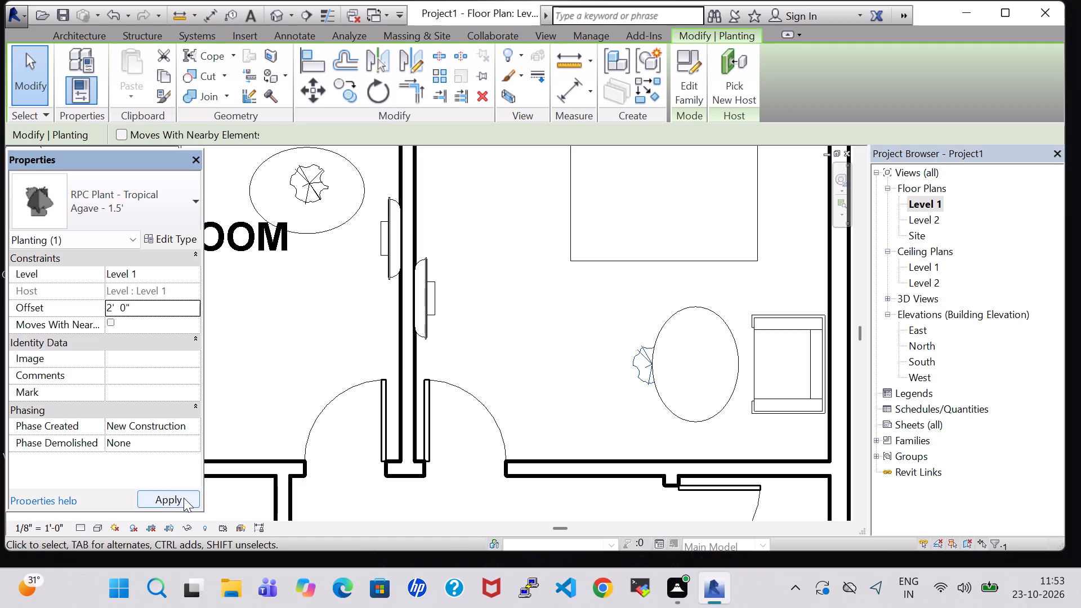
pyautogui.click(184, 498)
# Move the agave plant east to the centre of the northeast room's elliptical table.
pyautogui.press('Right')
pyautogui.press('Right')
pyautogui.press('Right')
pyautogui.press('Right')
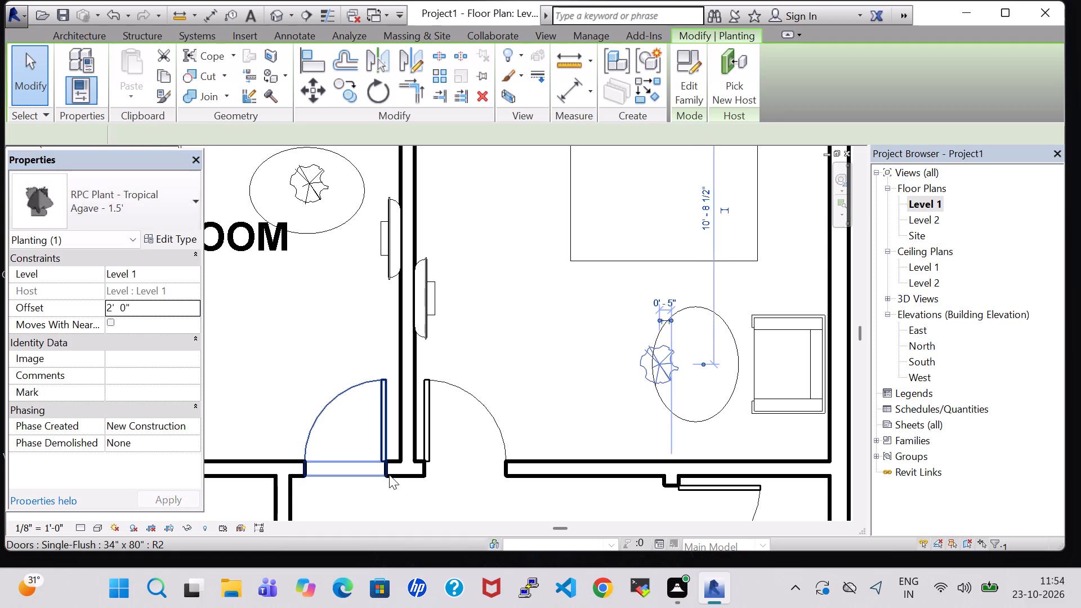
pyautogui.press('Right')
pyautogui.press('Right')
pyautogui.press('Right')
pyautogui.press('Right')
pyautogui.press('Right')
pyautogui.press('Right')
pyautogui.press('Right')
pyautogui.press('Right')
pyautogui.press('Right')
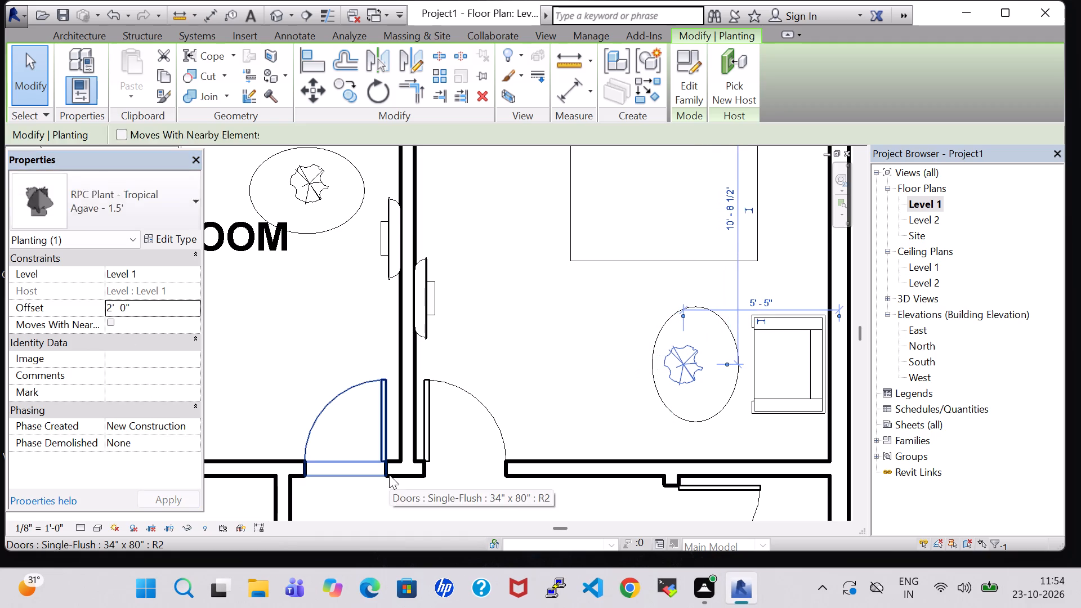
pyautogui.press('Right')
pyautogui.press('Right')
pyautogui.press('Right')
pyautogui.press('Right')
pyautogui.press('Right')
pyautogui.press('Right')
pyautogui.click(587, 347)
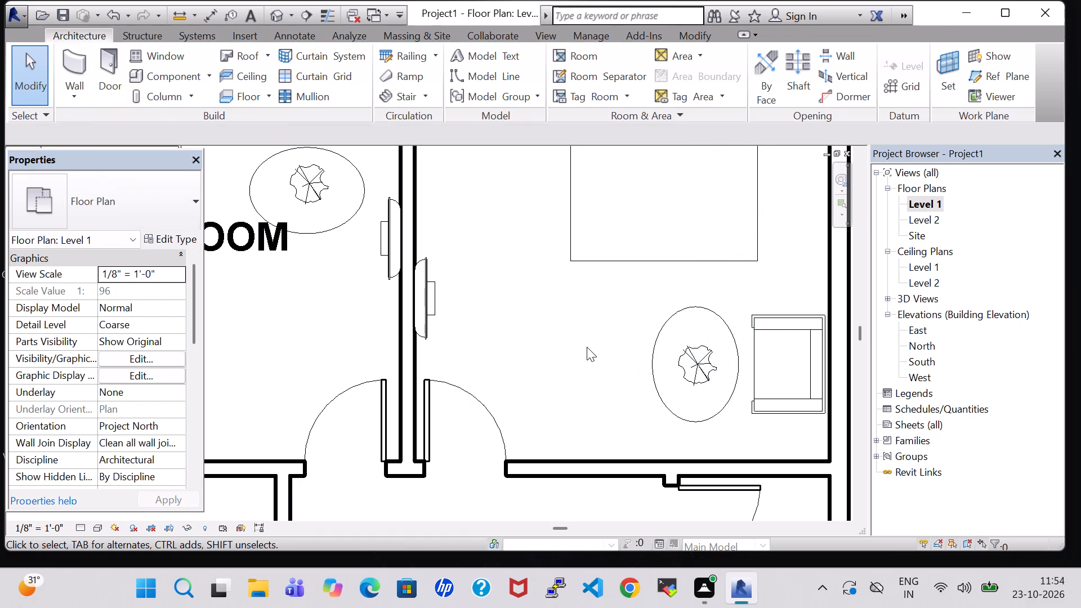
# Create a matching Dresser 48" x 72" x 24", turned with its long side north-south, against the northeast room's west wall, north of the TV.
pyautogui.scroll(-4, 587, 347)
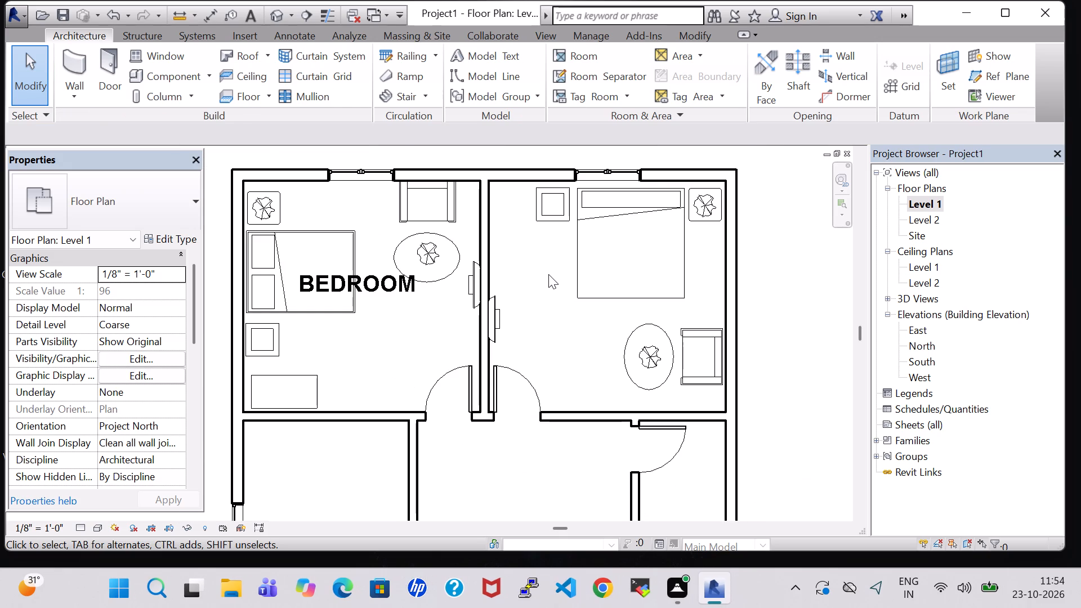
pyautogui.click(305, 374)
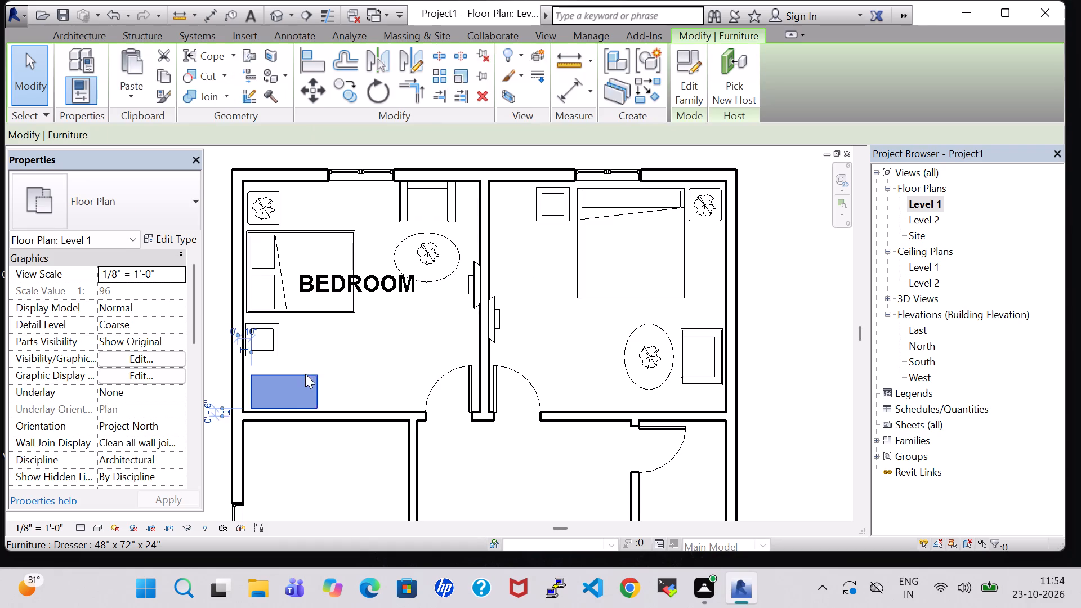
pyautogui.rightClick(305, 374)
pyautogui.click(360, 299)
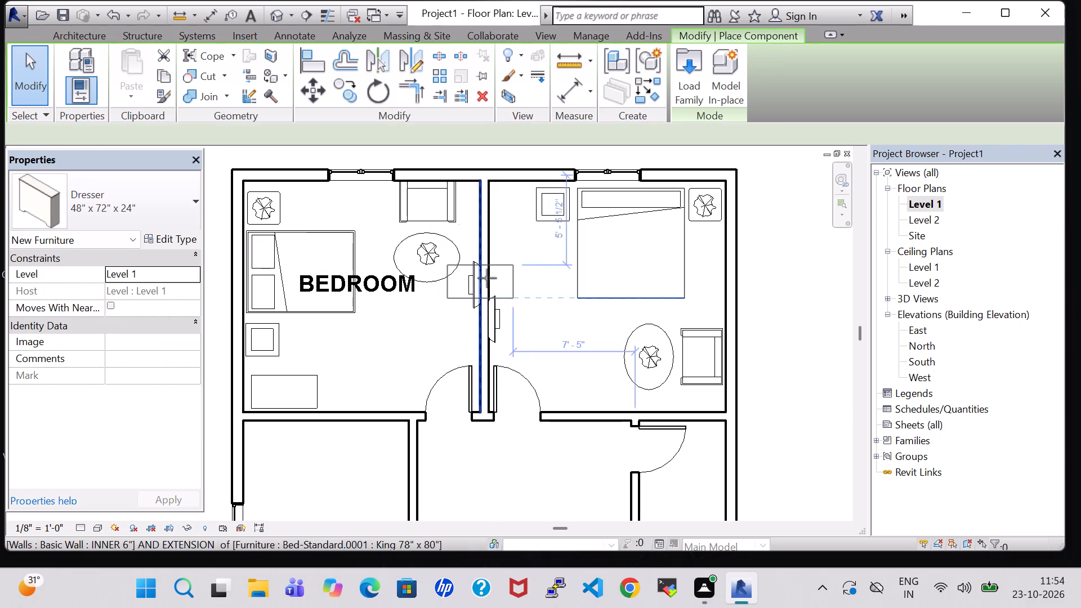
pyautogui.press('space')
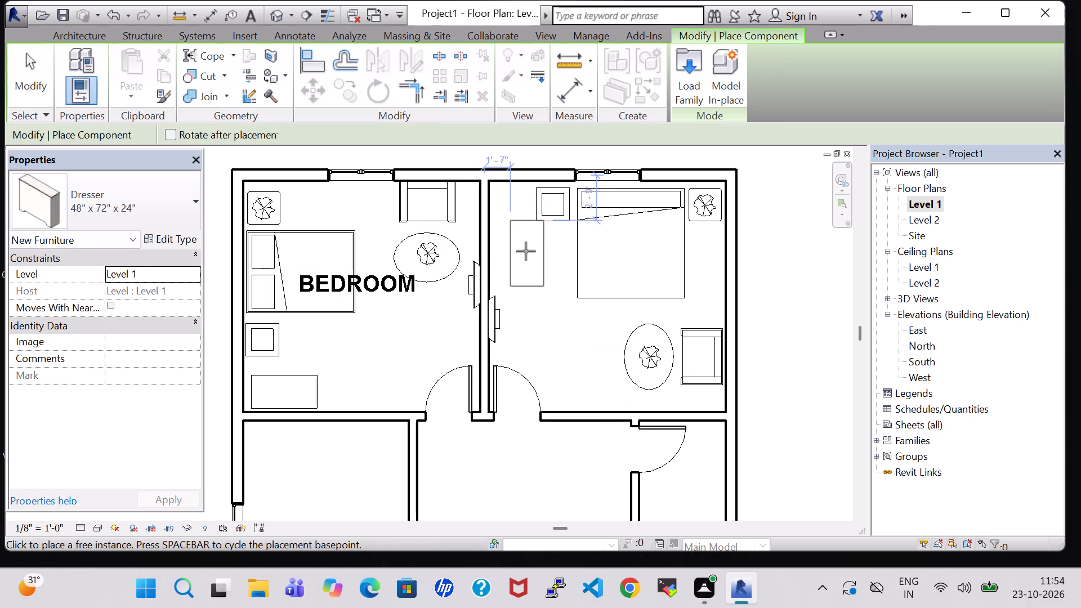
pyautogui.scroll(6, 515, 248)
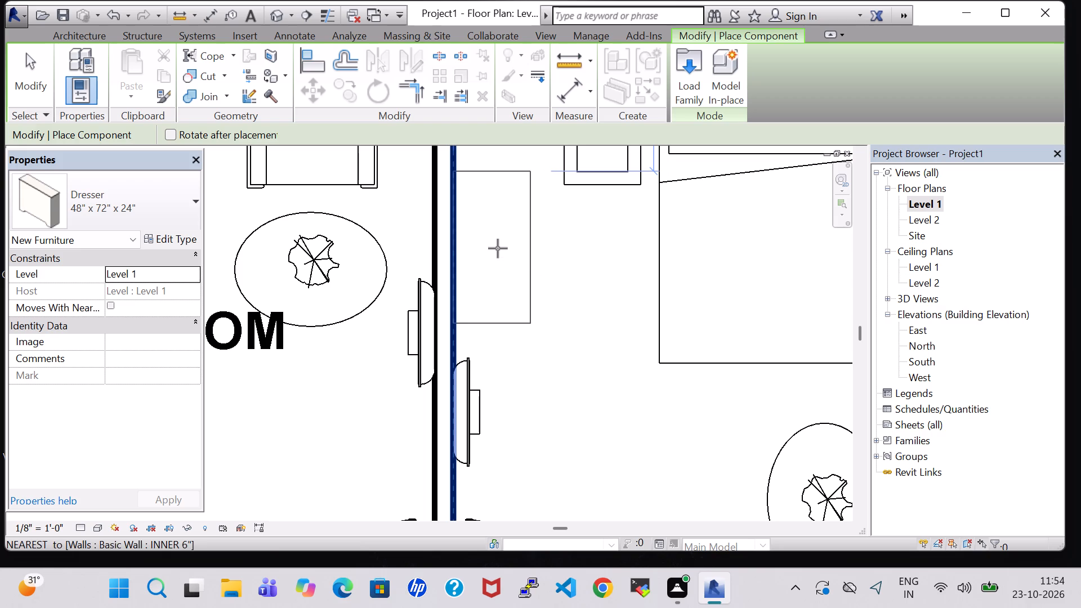
pyautogui.click(499, 248)
pyautogui.press('Escape')
pyautogui.press('Escape')
pyautogui.click(499, 248)
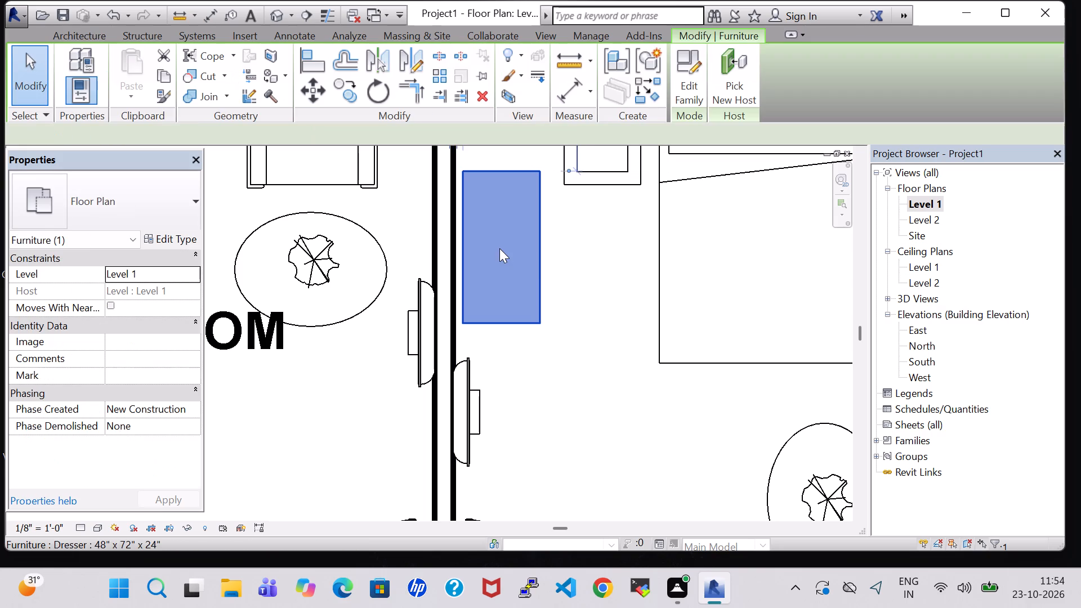
pyautogui.press('Left')
pyautogui.press('Left')
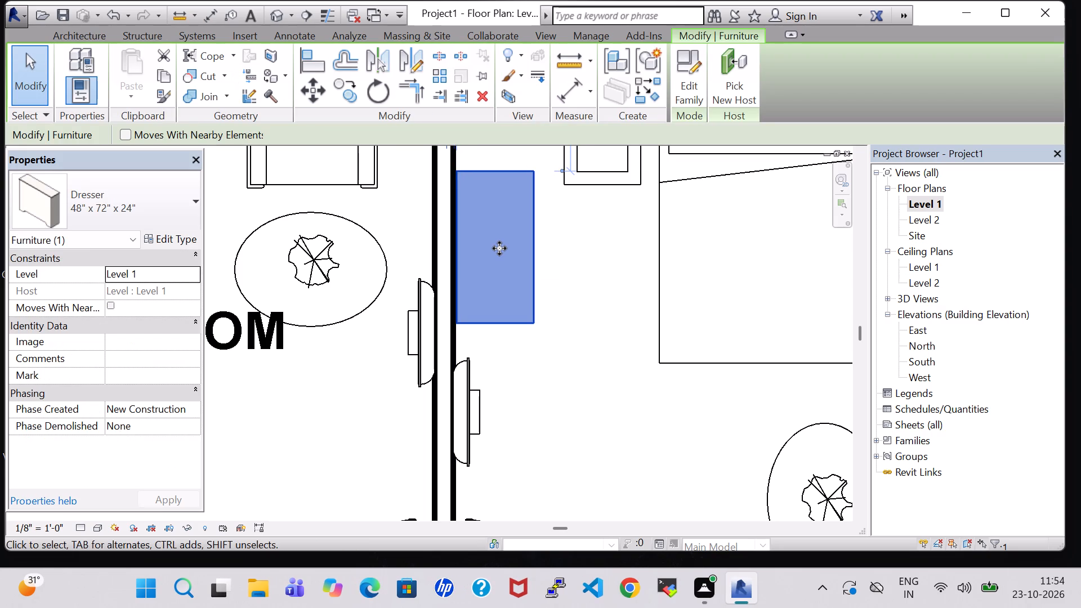
# Create a matching TV - Flat Screen 32", rotated 180°, against the northeast room's south wall about 6' 9" east of the partition between the two north rooms.
pyautogui.click(271, 13)
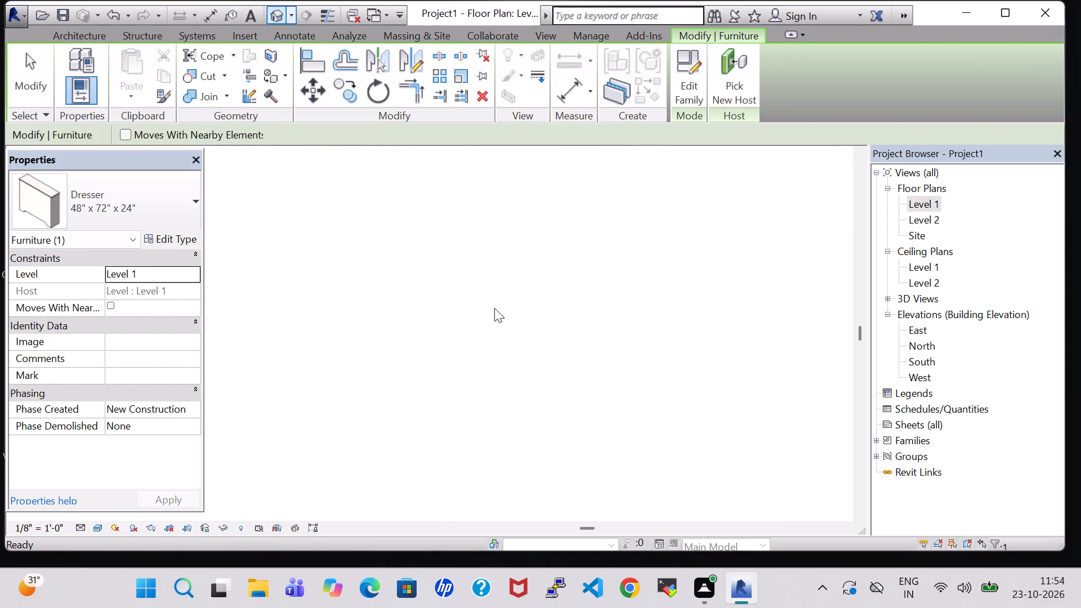
pyautogui.keyDown('shift'); pyautogui.moveTo(658, 445); pyautogui.dragTo(655, 445, button='middle'); pyautogui.keyUp('shift')
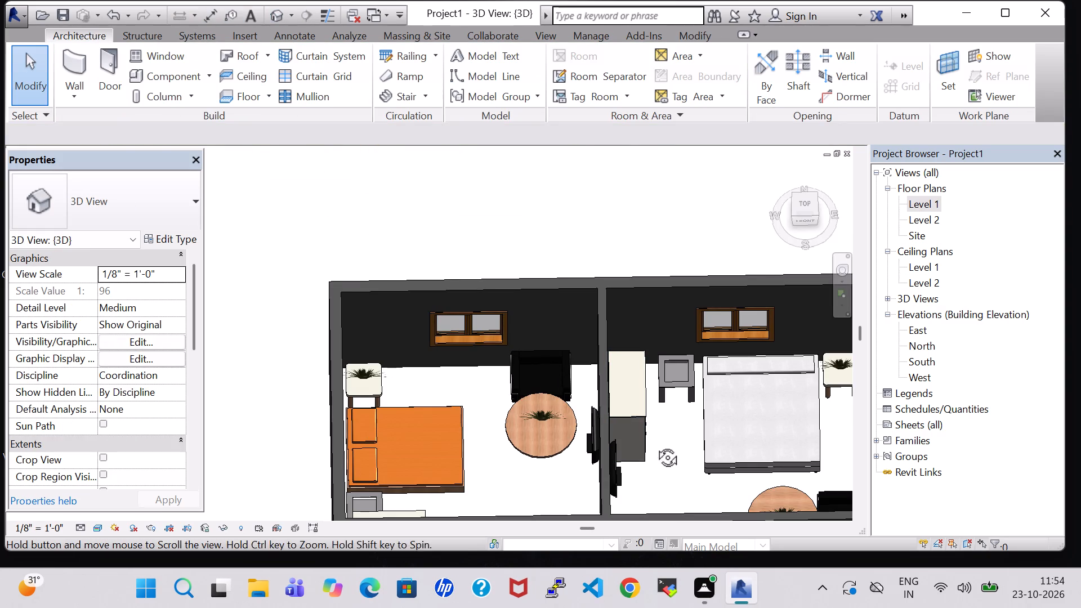
pyautogui.keyDown('shift'); pyautogui.moveTo(655, 445); pyautogui.dragTo(606, 387, button='middle'); pyautogui.keyUp('shift')
pyautogui.doubleClick(926, 198)
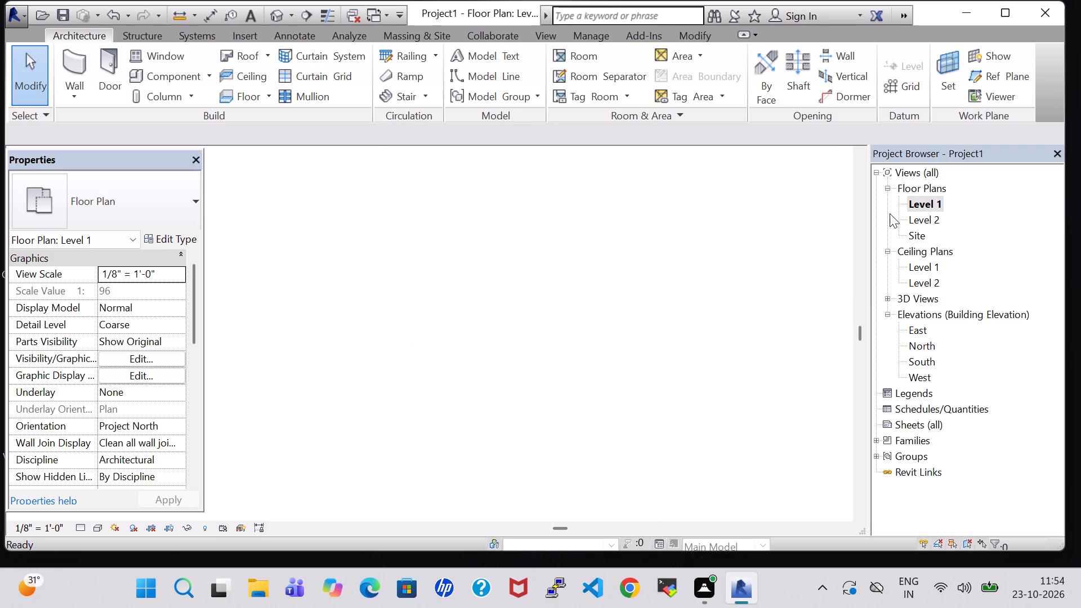
pyautogui.scroll(-4, 690, 314)
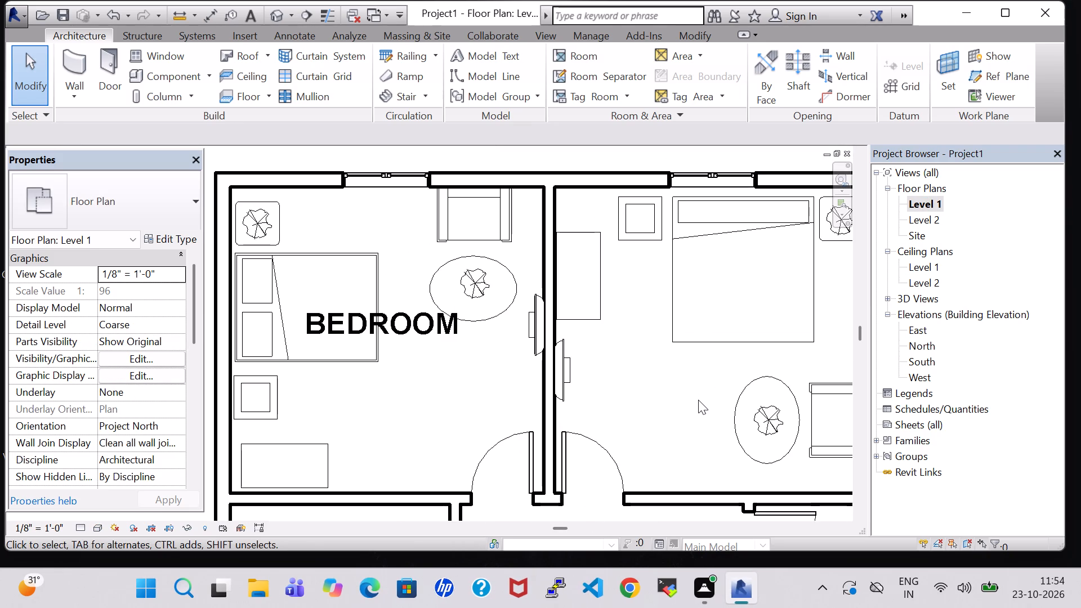
pyautogui.moveTo(698, 400); pyautogui.dragTo(587, 357, button='middle')
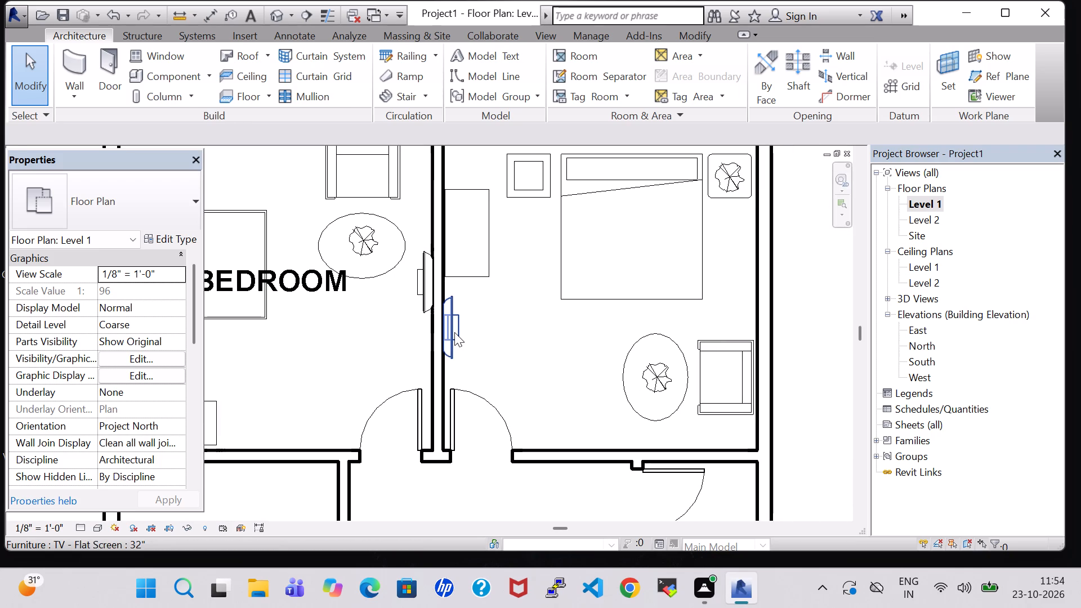
pyautogui.click(454, 332)
pyautogui.rightClick(454, 332)
pyautogui.click(564, 303)
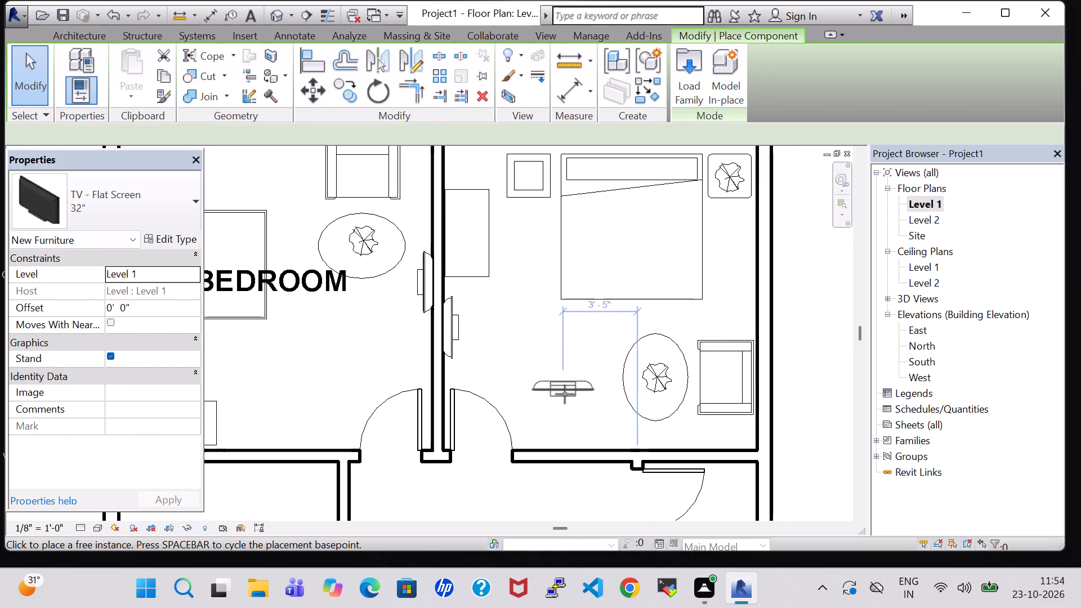
pyautogui.press('space')
pyautogui.press('space')
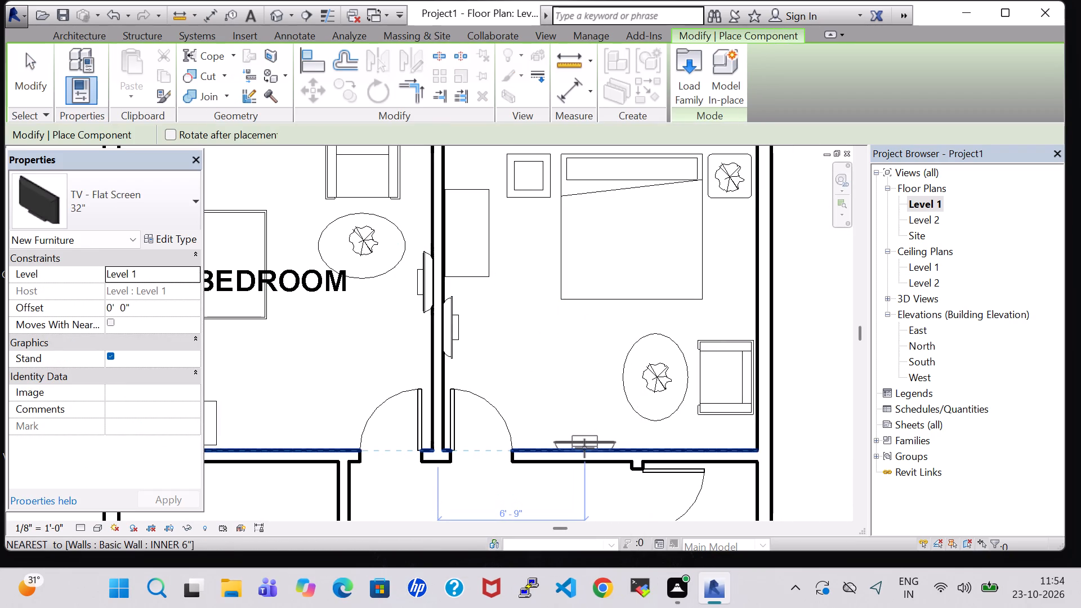
pyautogui.click(584, 448)
pyautogui.press('Escape')
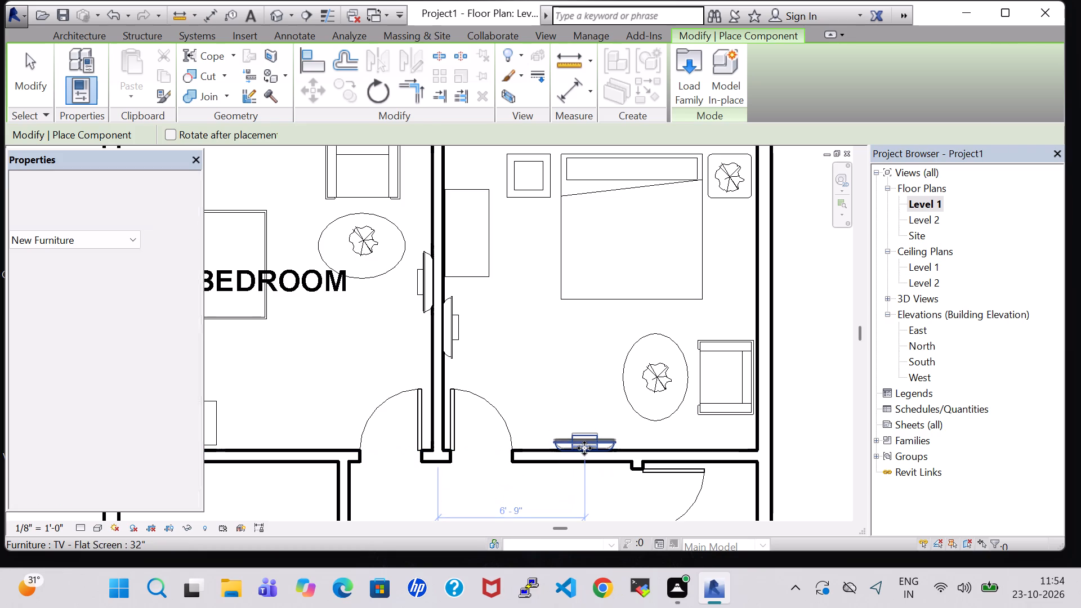
pyautogui.press('Escape')
pyautogui.scroll(2, 584, 430)
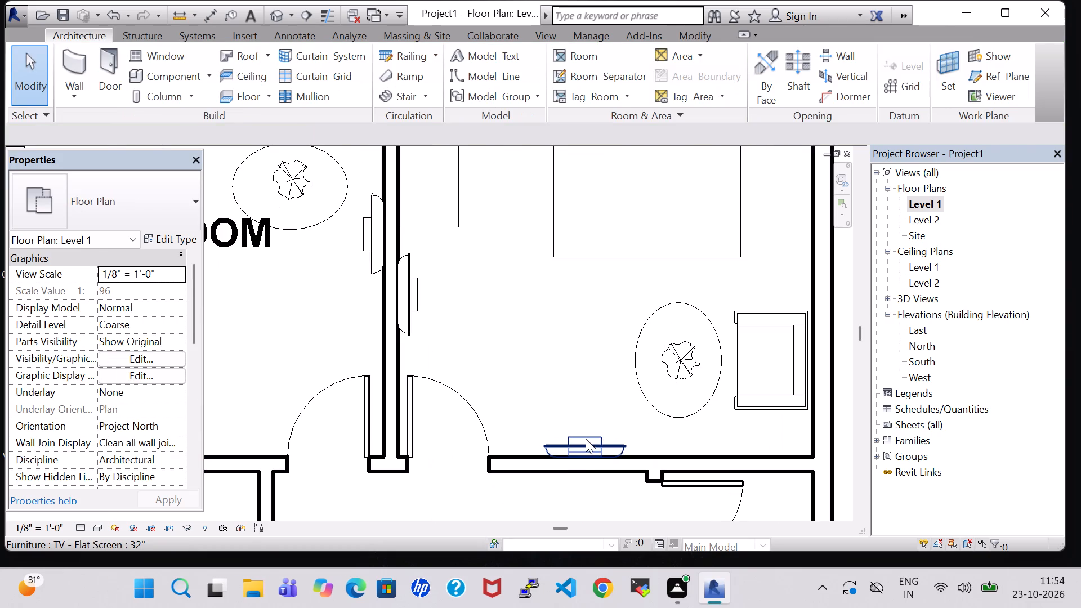
pyautogui.click(586, 439)
pyautogui.press('Up')
pyautogui.press('Down')
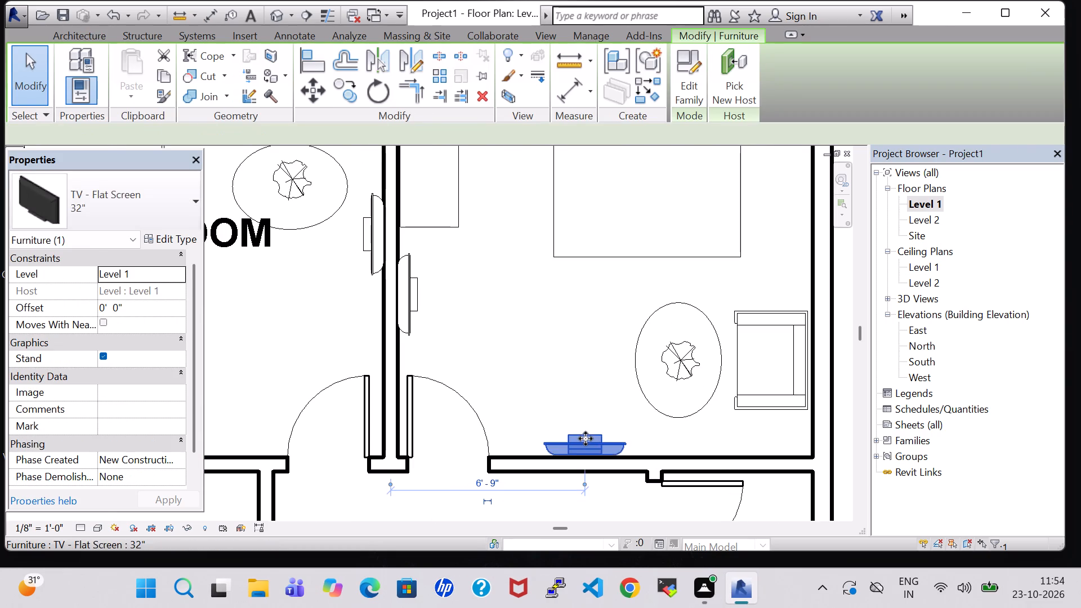
# Set the offset of the TV at the northeast room's south wall to 3' 0".
pyautogui.click(105, 311)
pyautogui.press('BackSpace')
pyautogui.press('3')
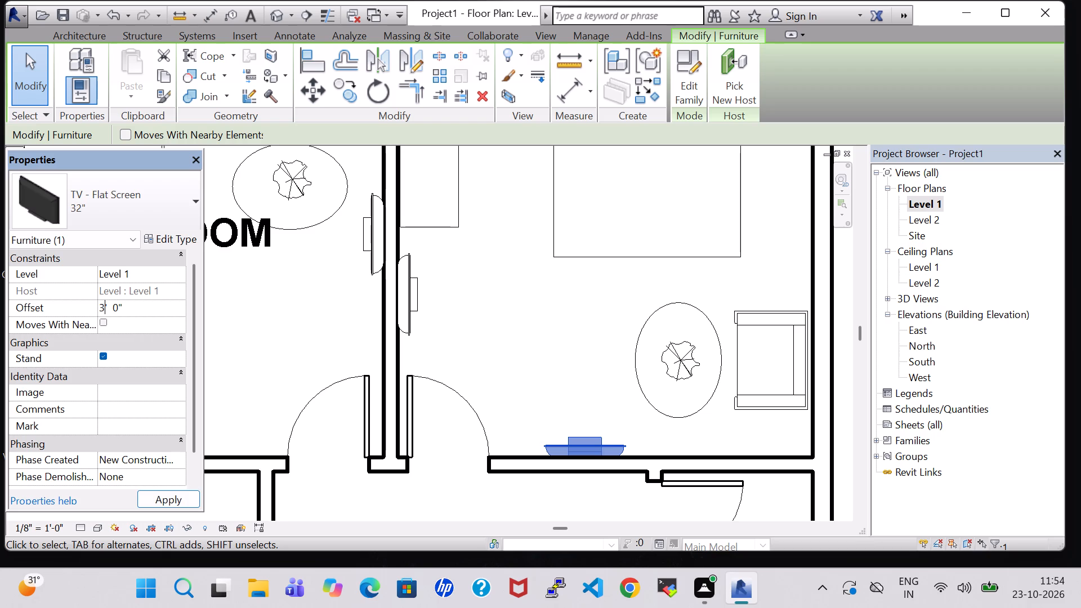
pyautogui.click(177, 503)
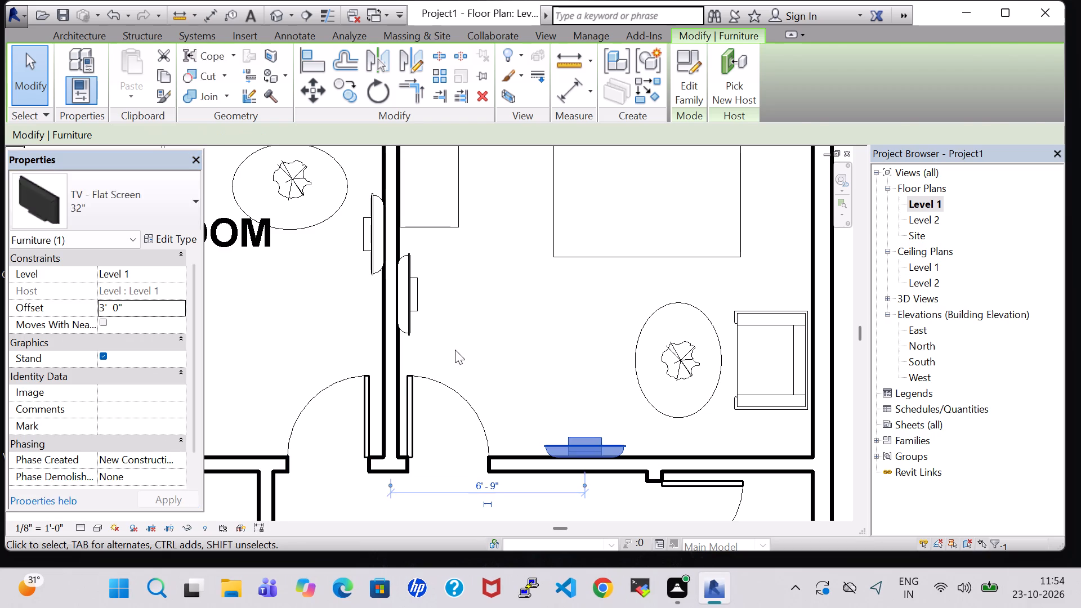
# Delete the TV on the northeast room's west wall.
pyautogui.click(455, 350)
pyautogui.click(415, 315)
pyautogui.press('Delete')
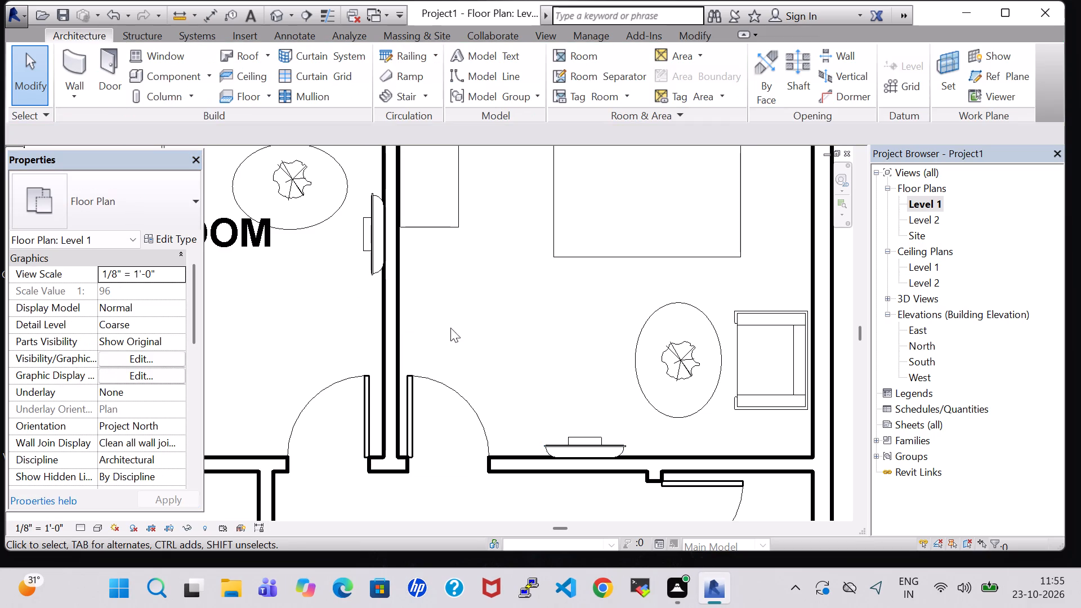
# Place a room element with its tag in the furnished northeast room.
pyautogui.scroll(-2, 498, 388)
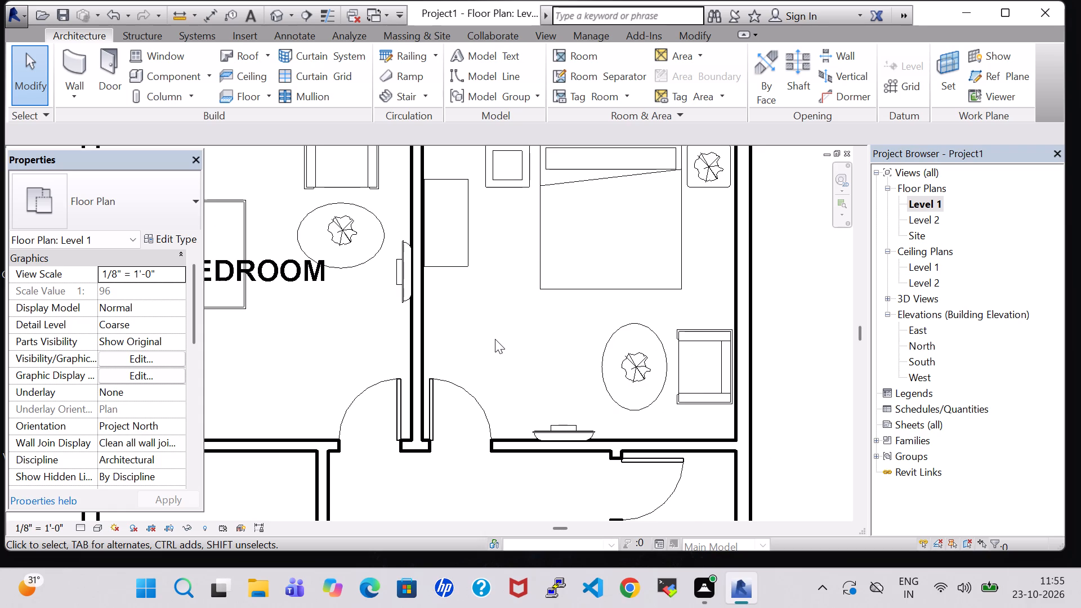
pyautogui.scroll(-2, 495, 339)
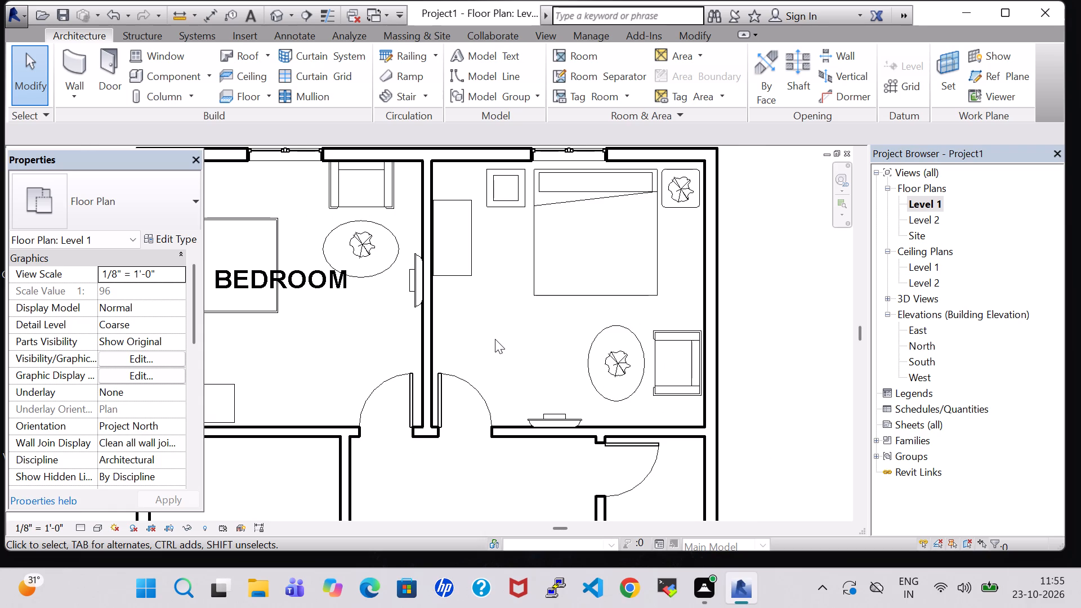
pyautogui.moveTo(495, 339); pyautogui.dragTo(526, 320, button='middle')
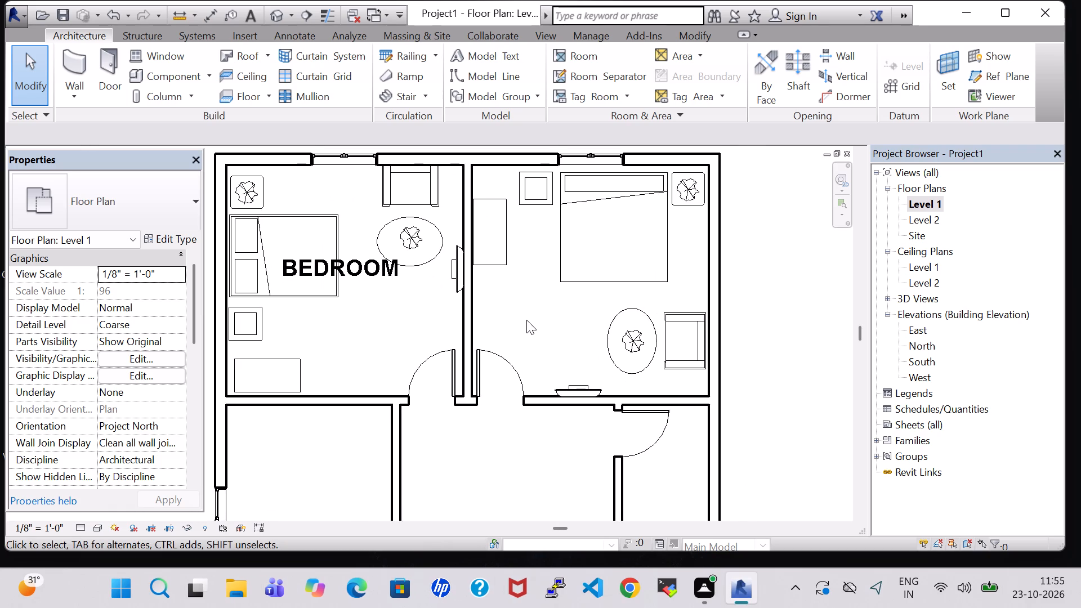
pyautogui.click(577, 62)
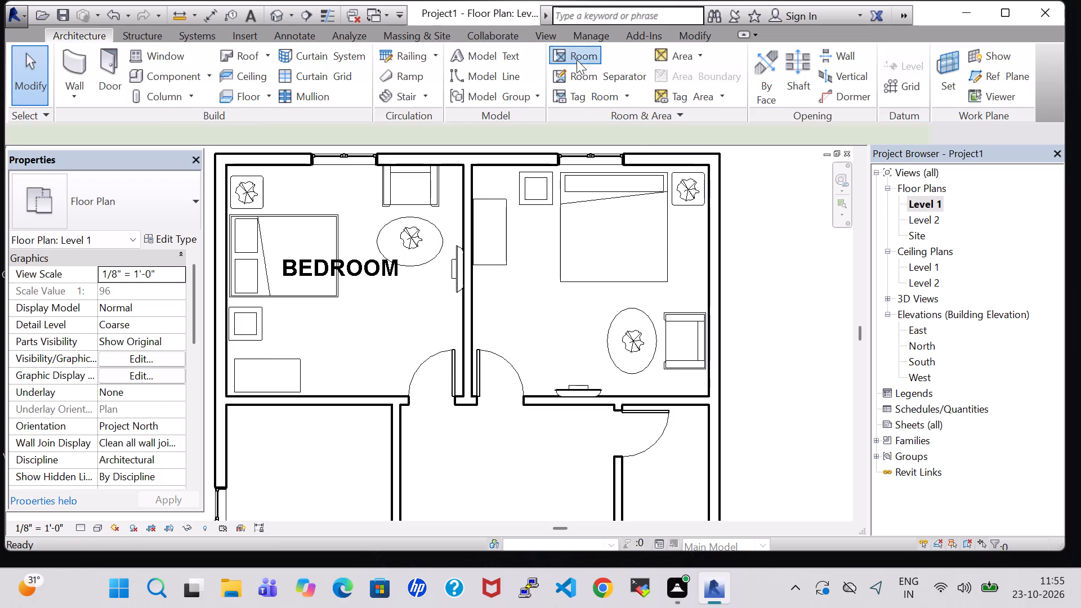
pyautogui.click(581, 289)
pyautogui.press('Escape')
pyautogui.press('Escape')
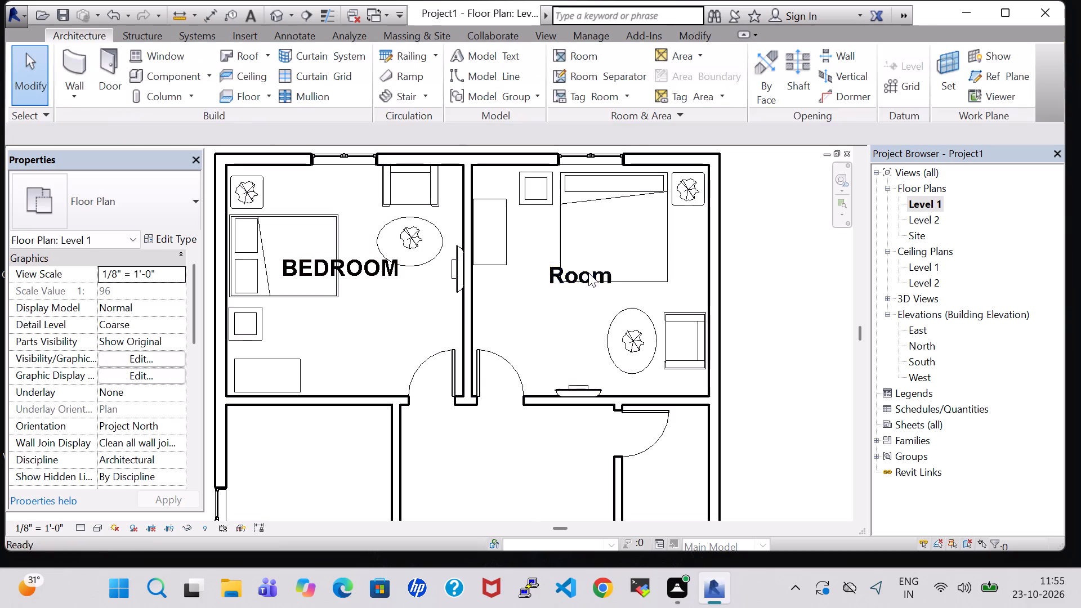
# Rename the northeast room's tag to BEDROOM.
pyautogui.doubleClick(588, 272)
pyautogui.press('BackSpace')
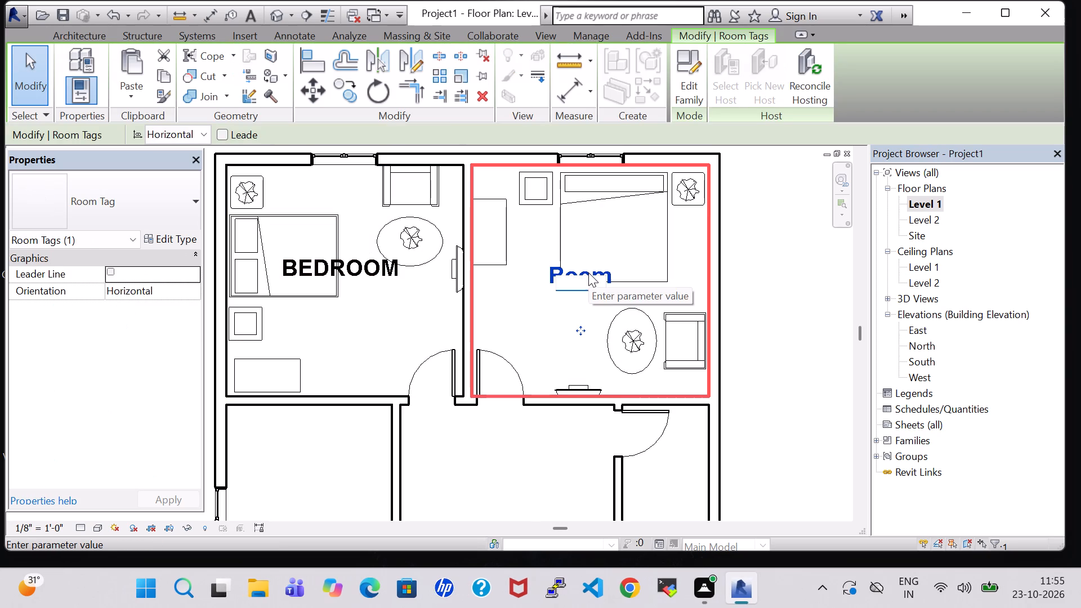
pyautogui.write('BES')
pyautogui.press('BackSpace')
pyautogui.press('BackSpace')
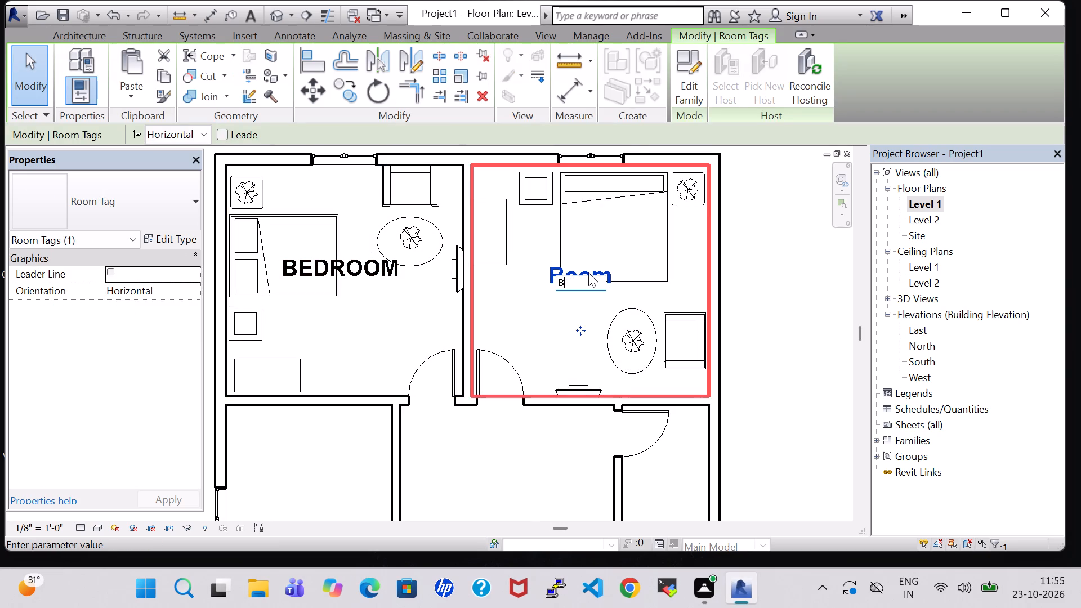
pyautogui.write('EDROOM')
pyautogui.press('Return')
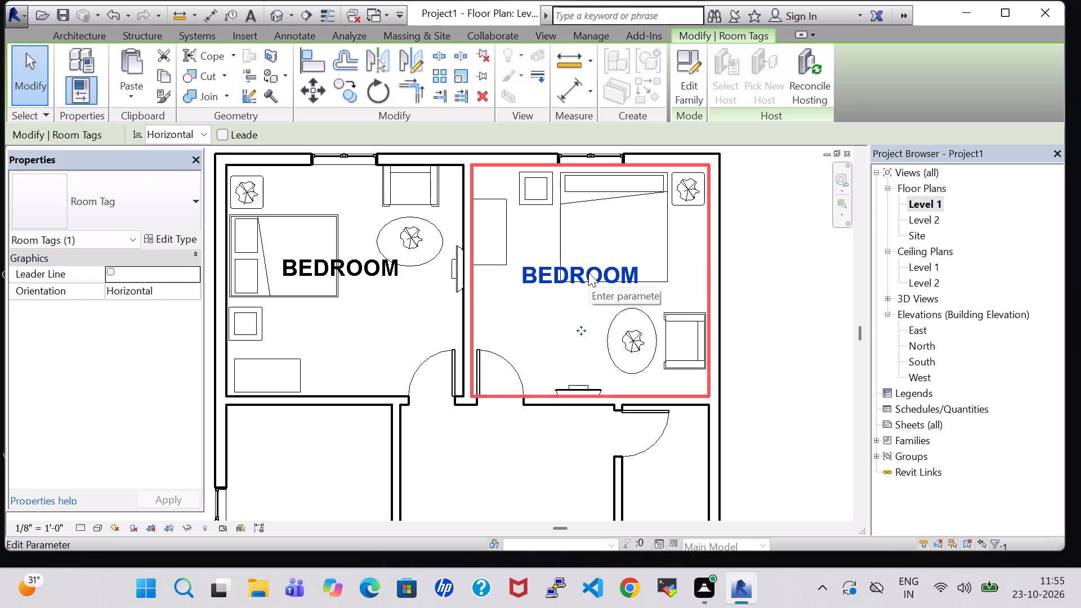
# Place another Queen 60" x 79" Bed-Box in the northwest corner of the west middle room, headboard facing the west wall.
pyautogui.scroll(-2, 646, 248)
pyautogui.middleClick(761, 355)
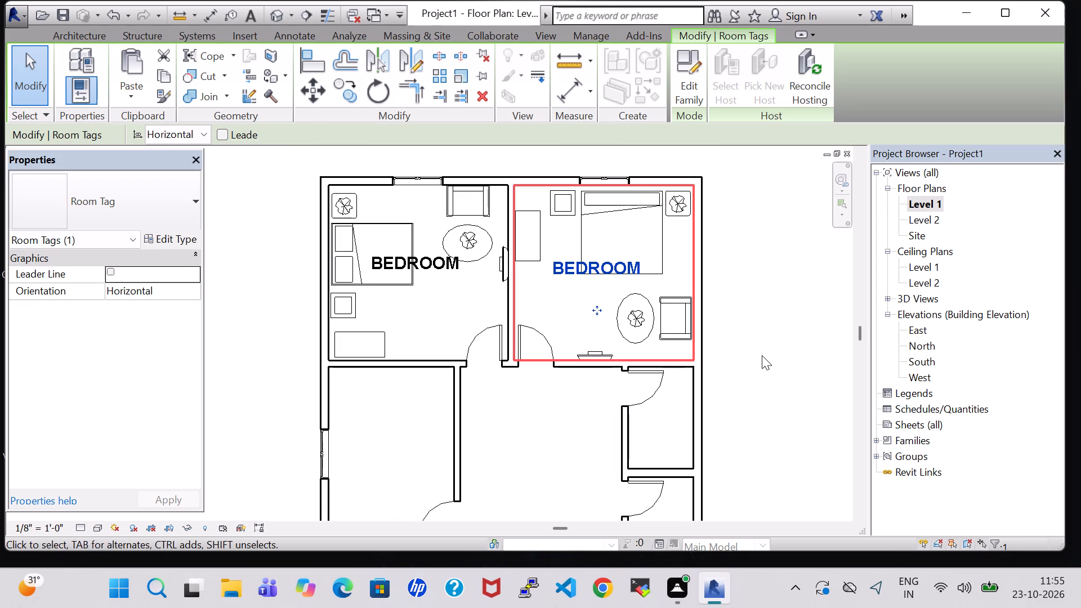
pyautogui.moveTo(762, 355); pyautogui.dragTo(766, 302, button='middle')
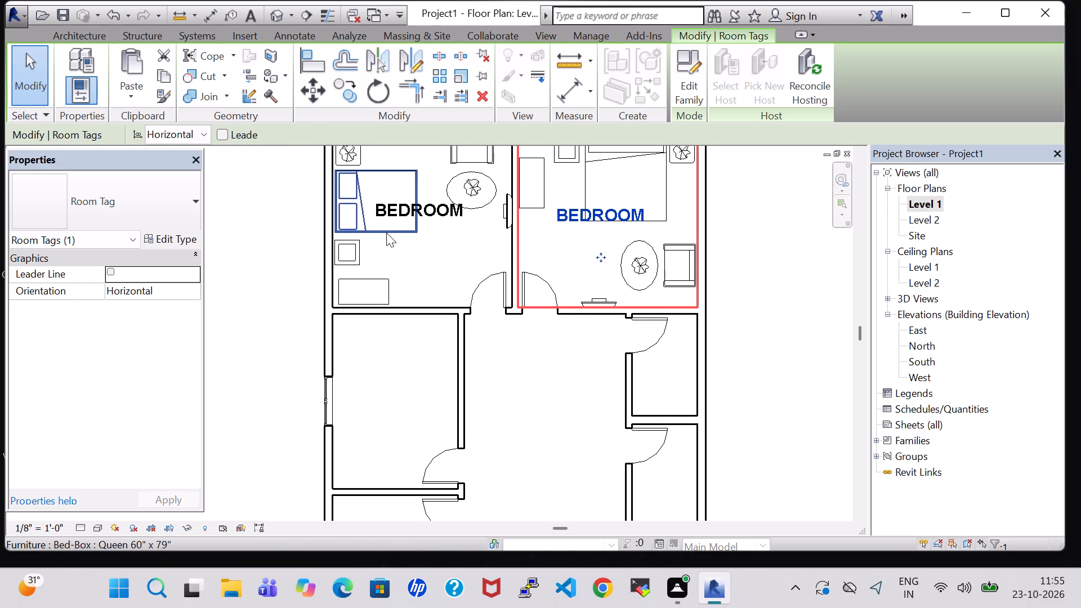
pyautogui.click(386, 233)
pyautogui.rightClick(388, 233)
pyautogui.click(465, 305)
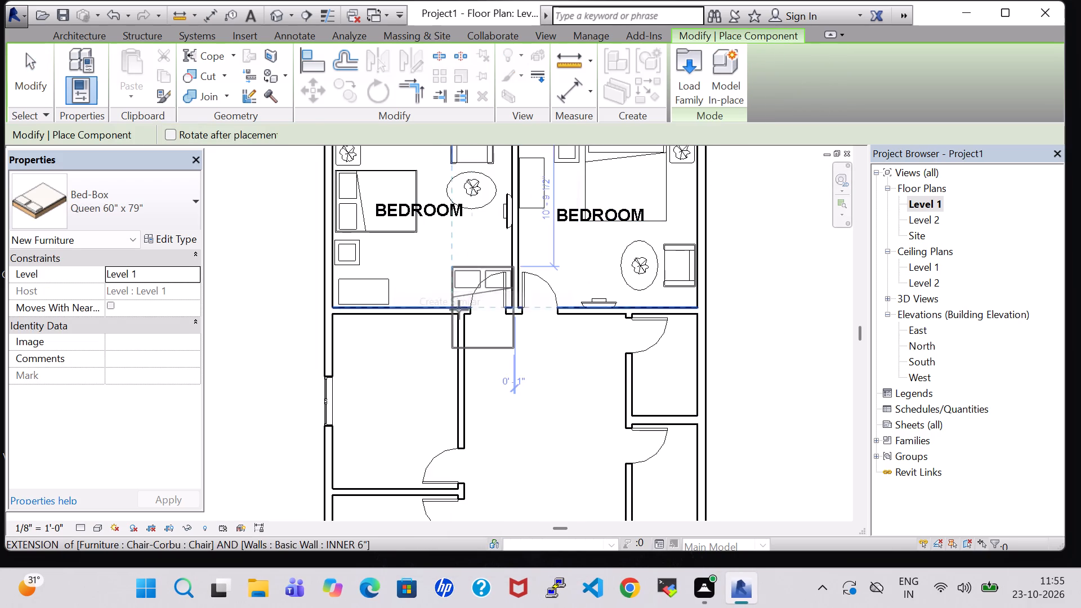
pyautogui.press('space')
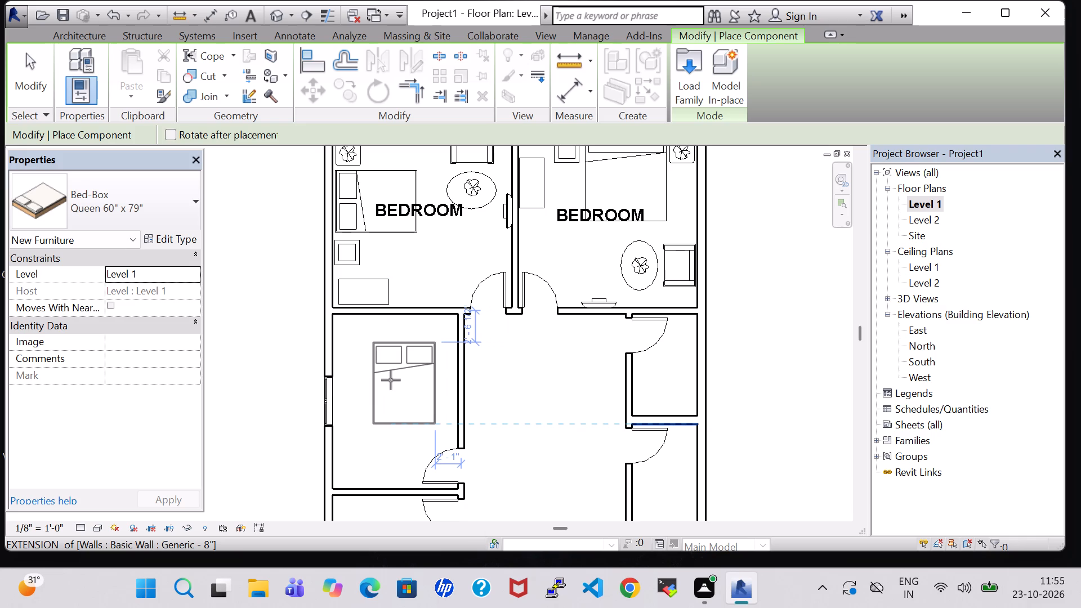
pyautogui.scroll(6, 381, 377)
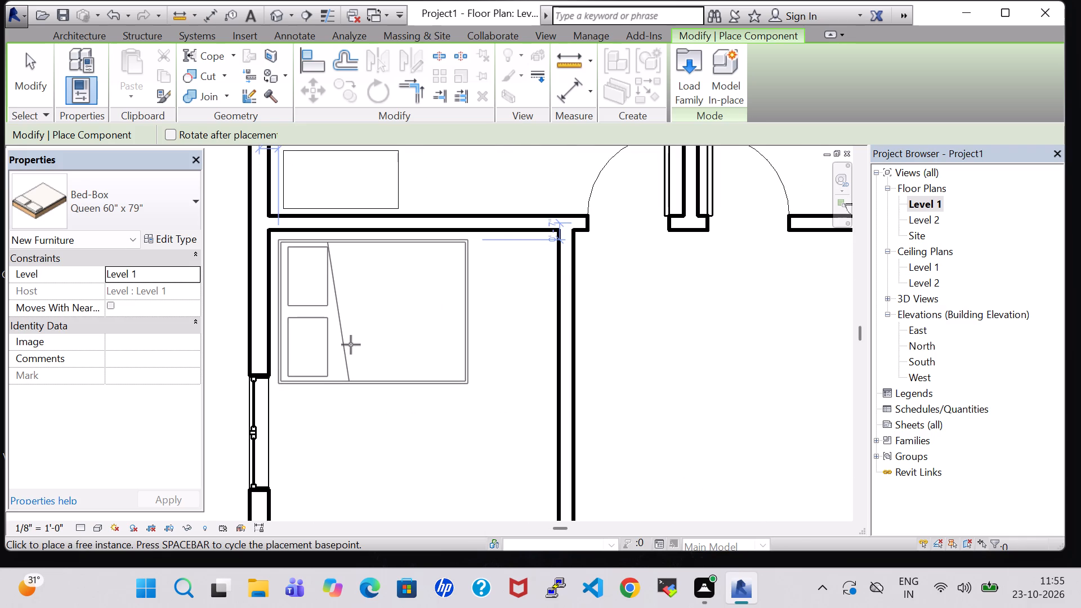
pyautogui.click(351, 345)
pyautogui.press('Escape')
pyautogui.press('Escape')
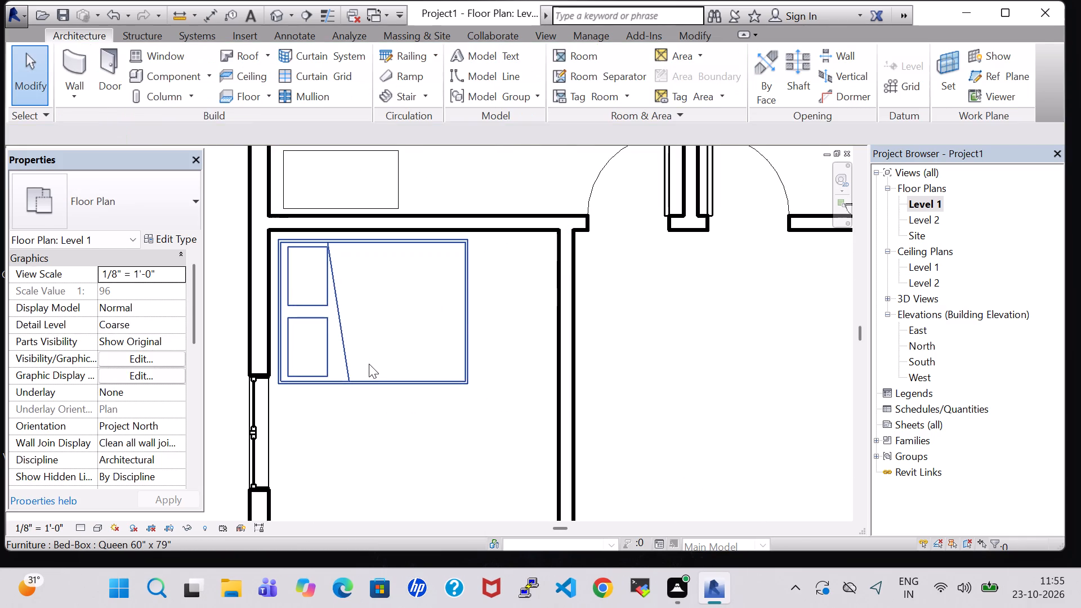
# Change the west middle room's bed to the Double 53" x 74" type.
pyautogui.click(369, 386)
pyautogui.click(171, 243)
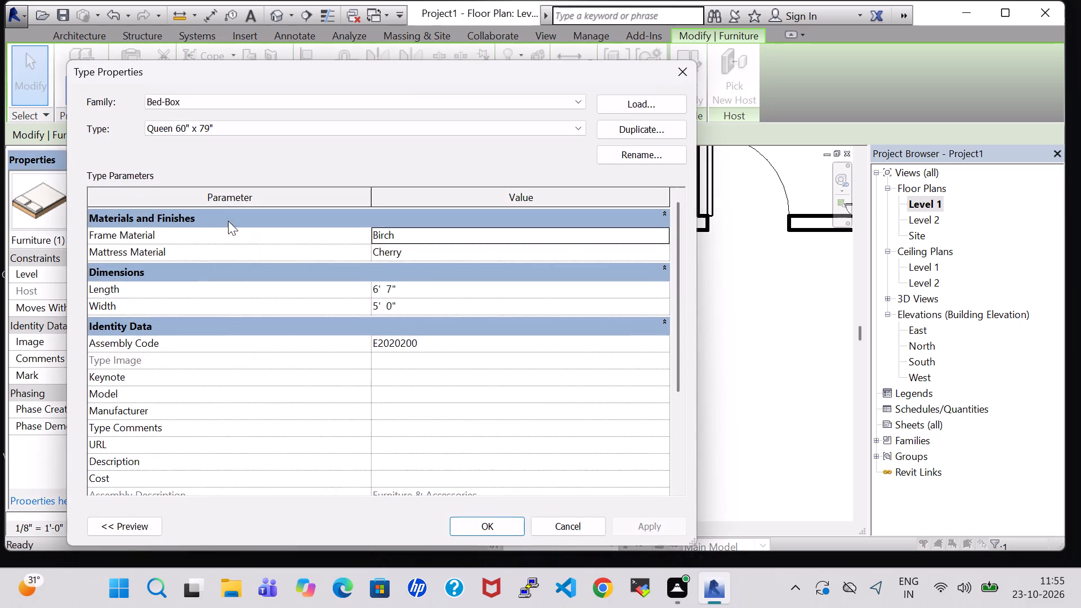
pyautogui.click(249, 132)
pyautogui.click(249, 141)
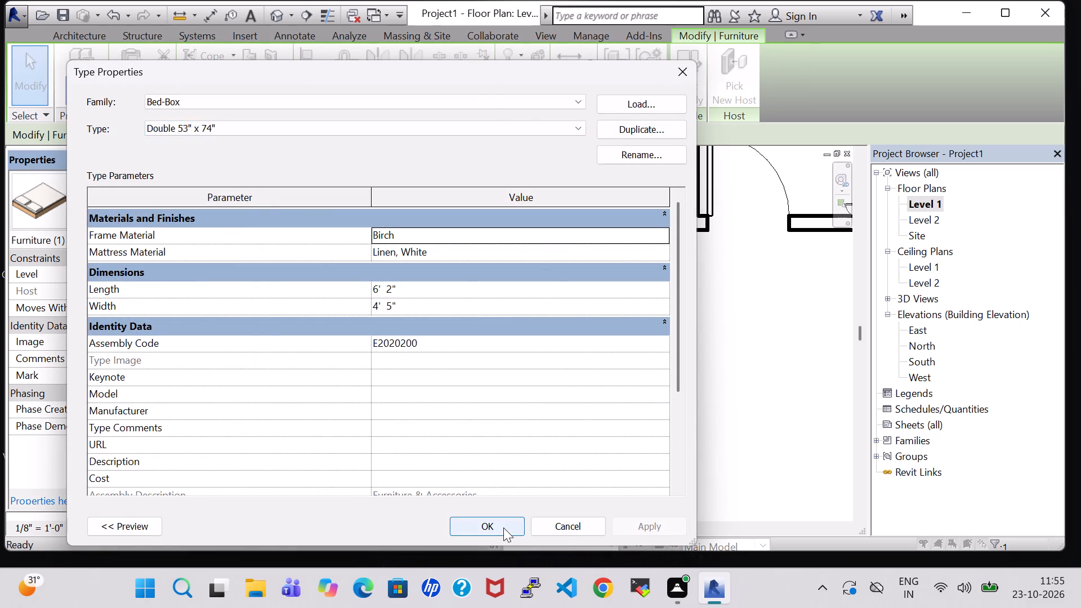
pyautogui.click(502, 527)
# Nudge the double bed north and west, tight into the room's northwest corner.
pyautogui.press('Up')
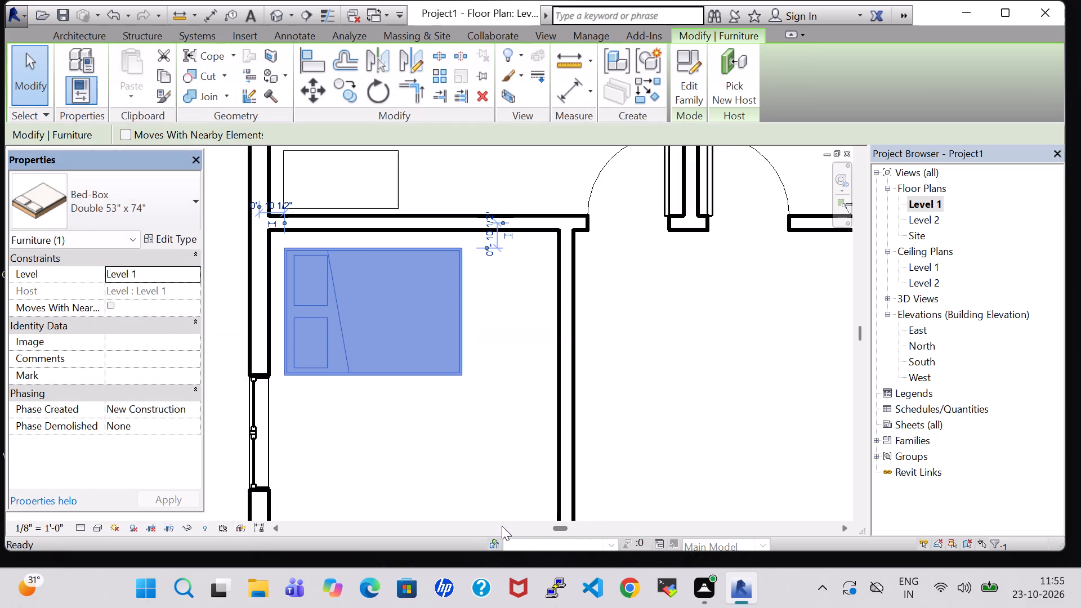
pyautogui.press('Up')
pyautogui.click(460, 462)
pyautogui.click(419, 365)
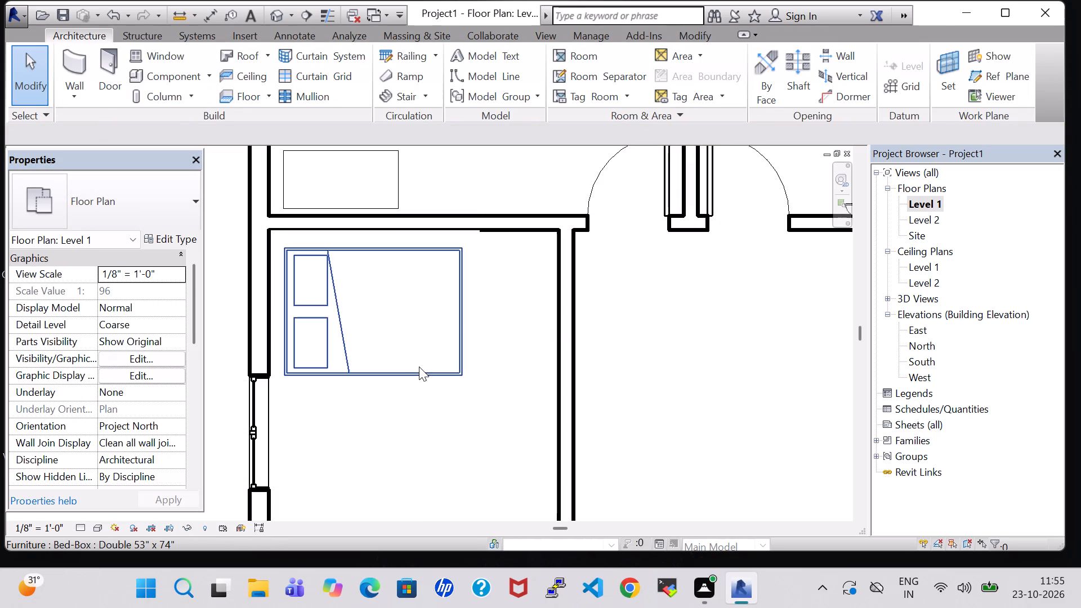
pyautogui.press('Up')
pyautogui.press('Up')
pyautogui.press('Up')
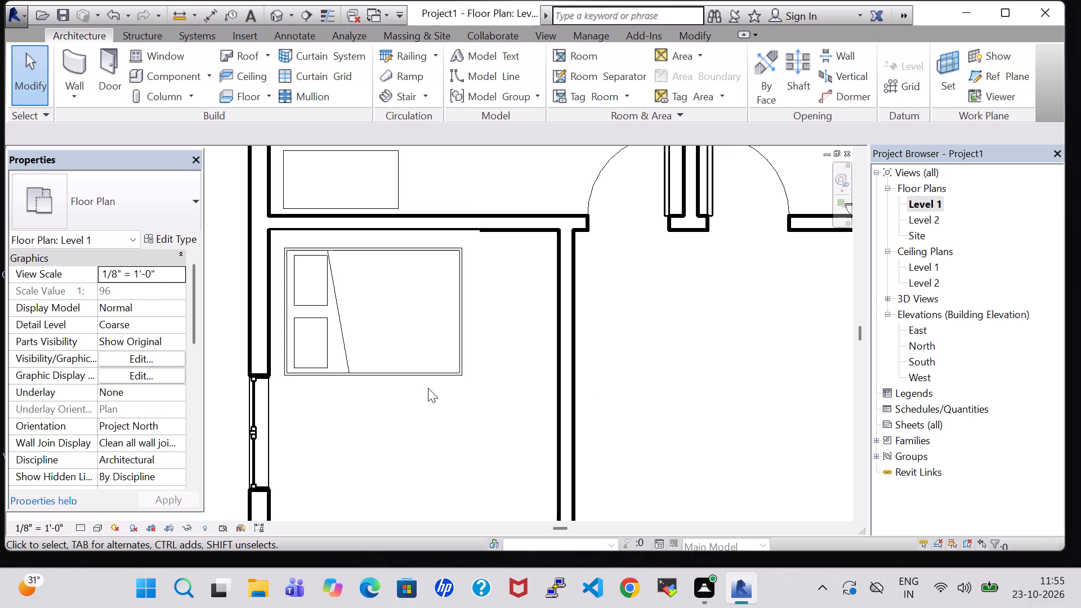
pyautogui.click(424, 390)
pyautogui.click(418, 377)
pyautogui.press('Left')
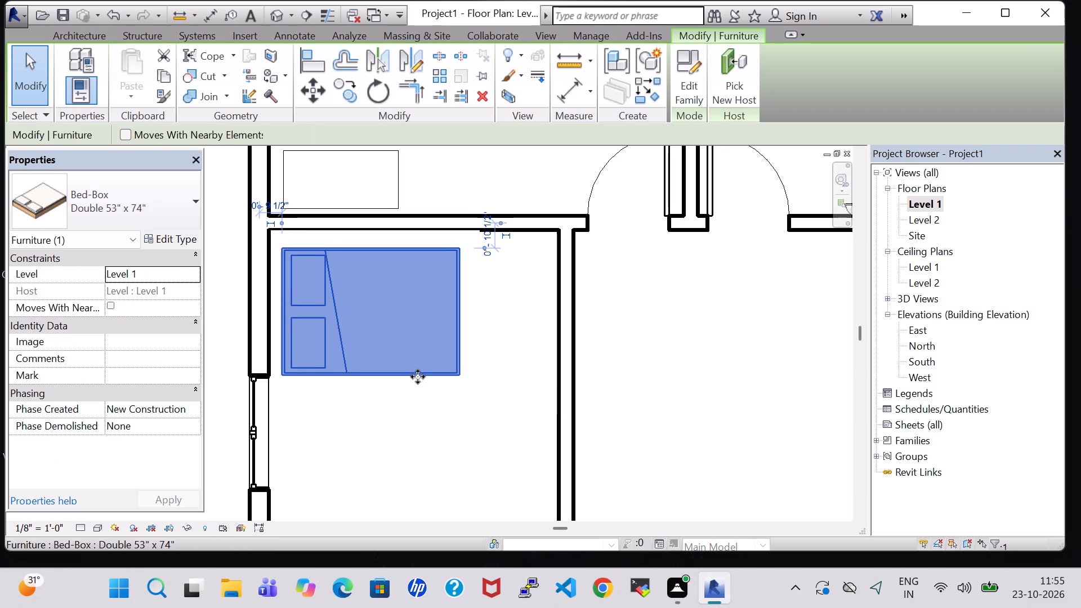
pyautogui.press('Left')
pyautogui.press('Left')
pyautogui.press('Up')
pyautogui.press('Up')
pyautogui.press('Up')
pyautogui.press('Up')
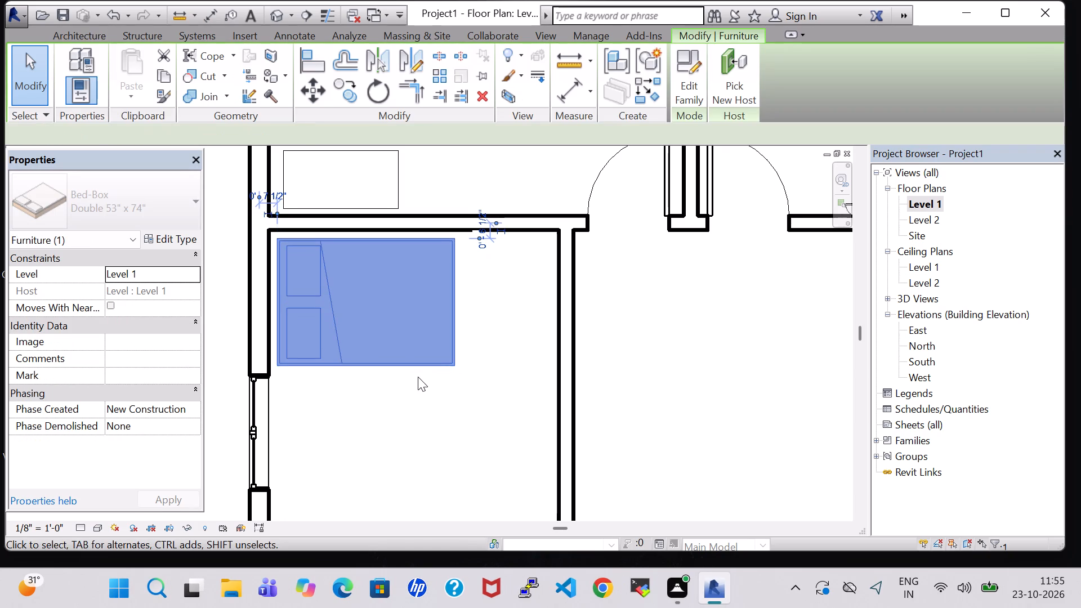
pyautogui.press('Left')
pyautogui.click(455, 430)
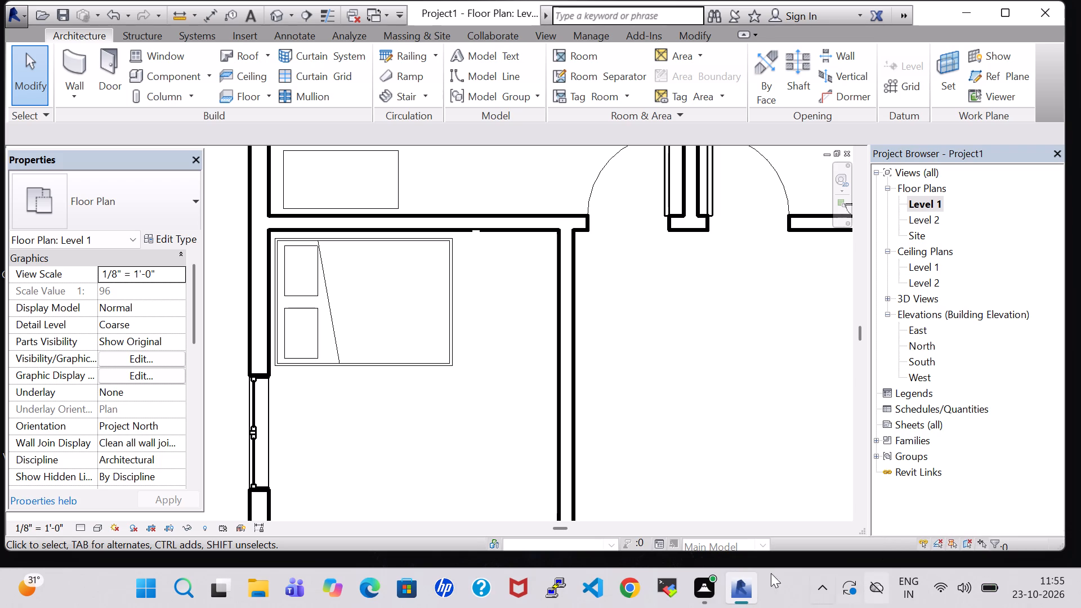
# Load the Sofa-Corbu family from the US Imperial furniture Seating folder.
pyautogui.scroll(-2, 345, 449)
pyautogui.moveTo(388, 415); pyautogui.dragTo(464, 468, button='middle')
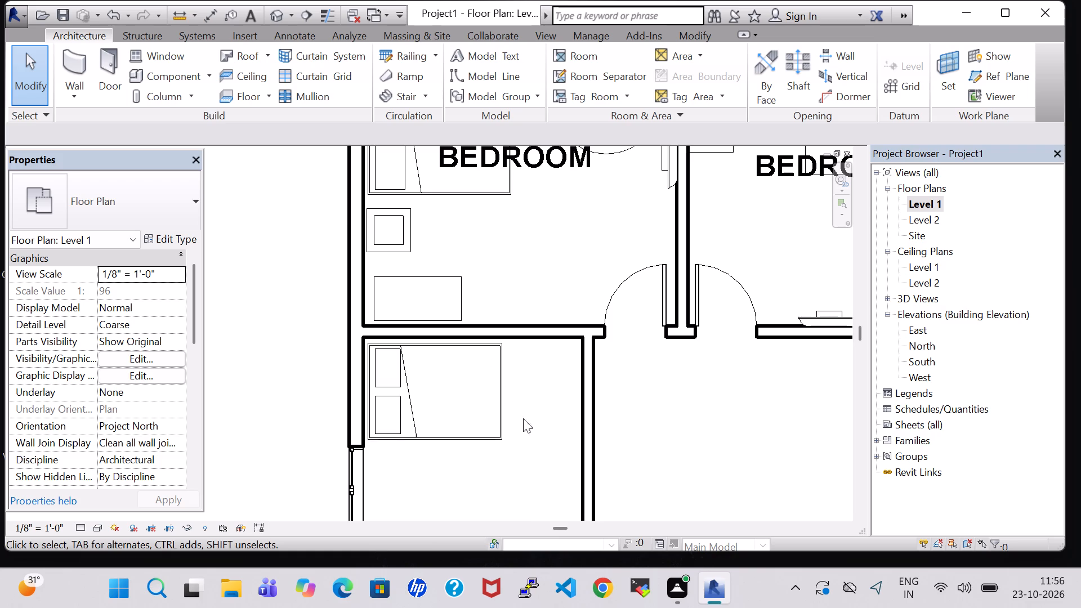
pyautogui.moveTo(529, 443); pyautogui.dragTo(510, 363, button='middle')
pyautogui.scroll(-2, 510, 360)
pyautogui.moveTo(511, 378); pyautogui.dragTo(455, 357, button='middle')
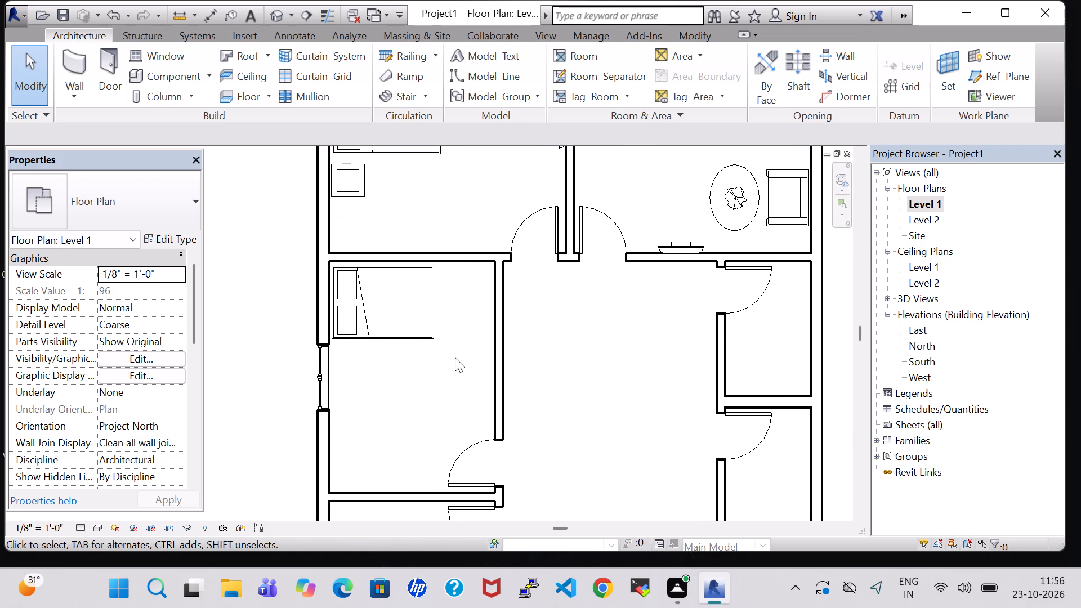
pyautogui.click(179, 77)
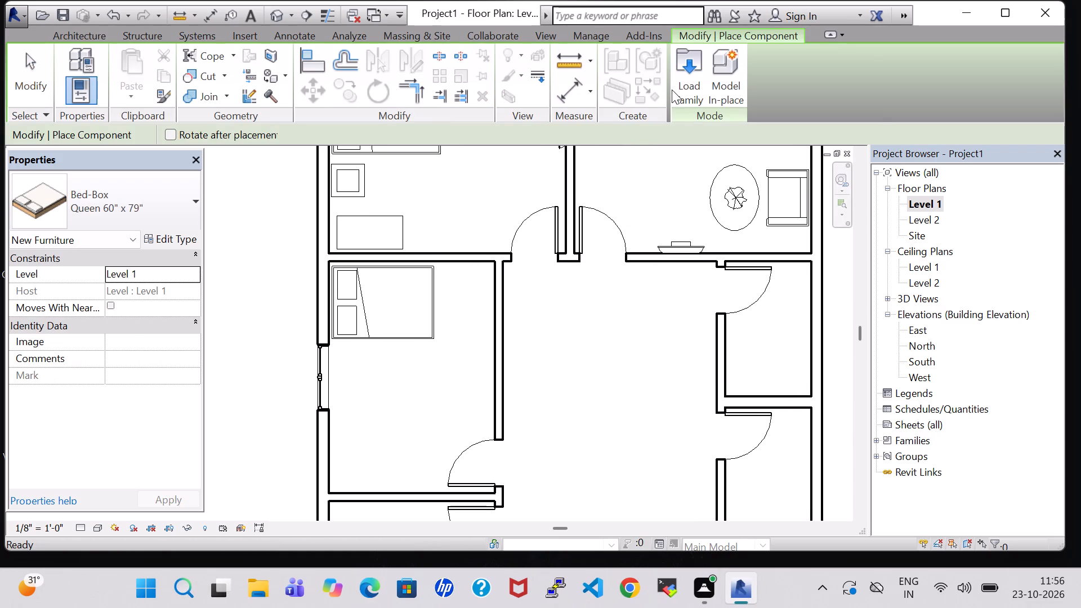
pyautogui.click(691, 86)
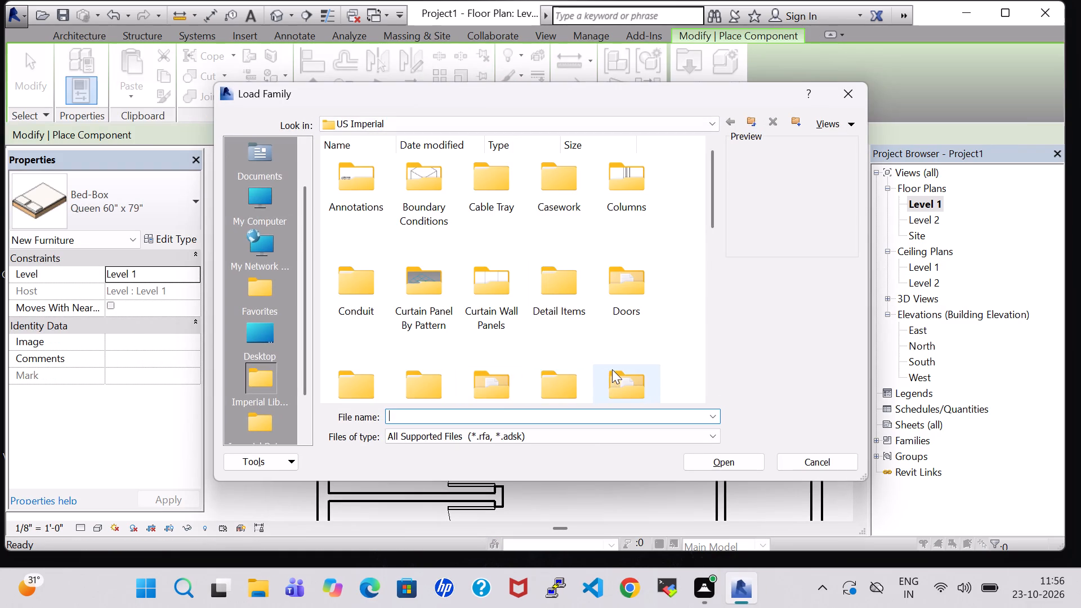
pyautogui.doubleClick(612, 369)
pyautogui.doubleClick(423, 195)
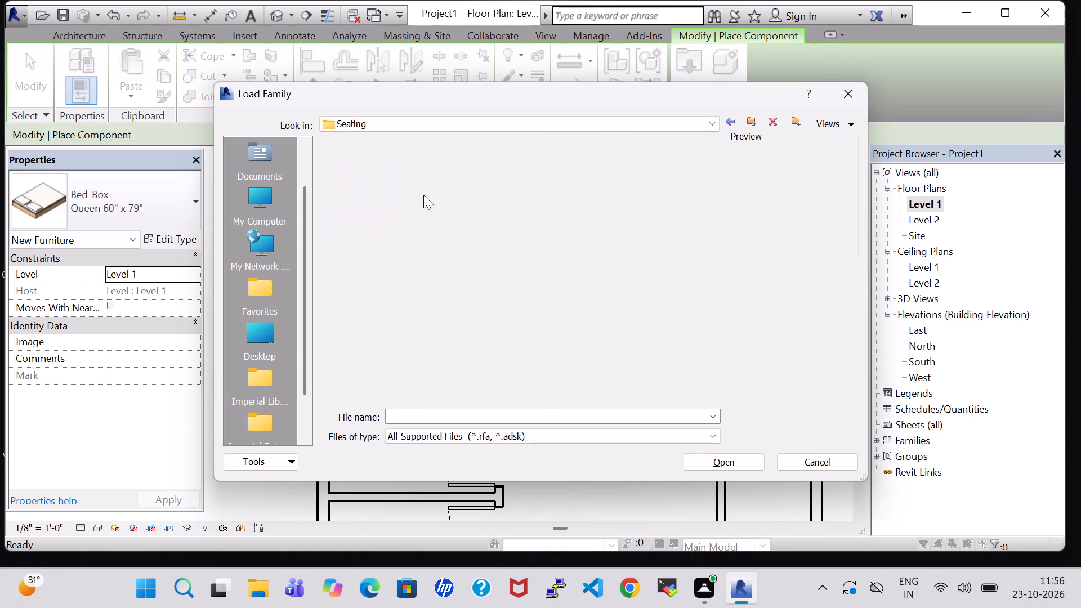
pyautogui.click(498, 390)
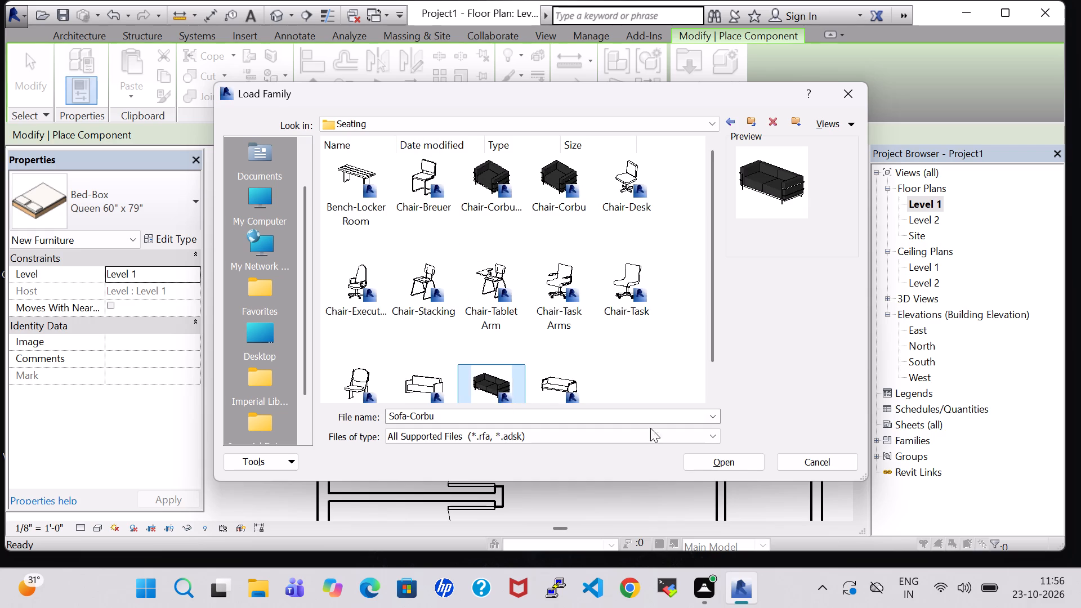
pyautogui.click(744, 471)
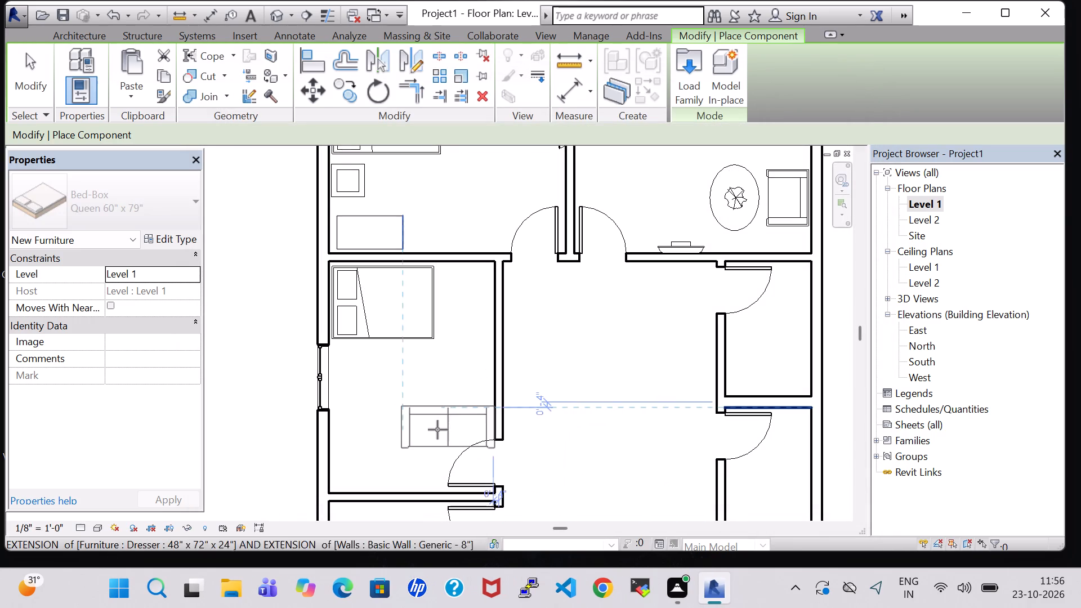
# Place the Sofa-Corbu lengthwise against the west wall, south of the double bed and facing into the room.
pyautogui.press('space')
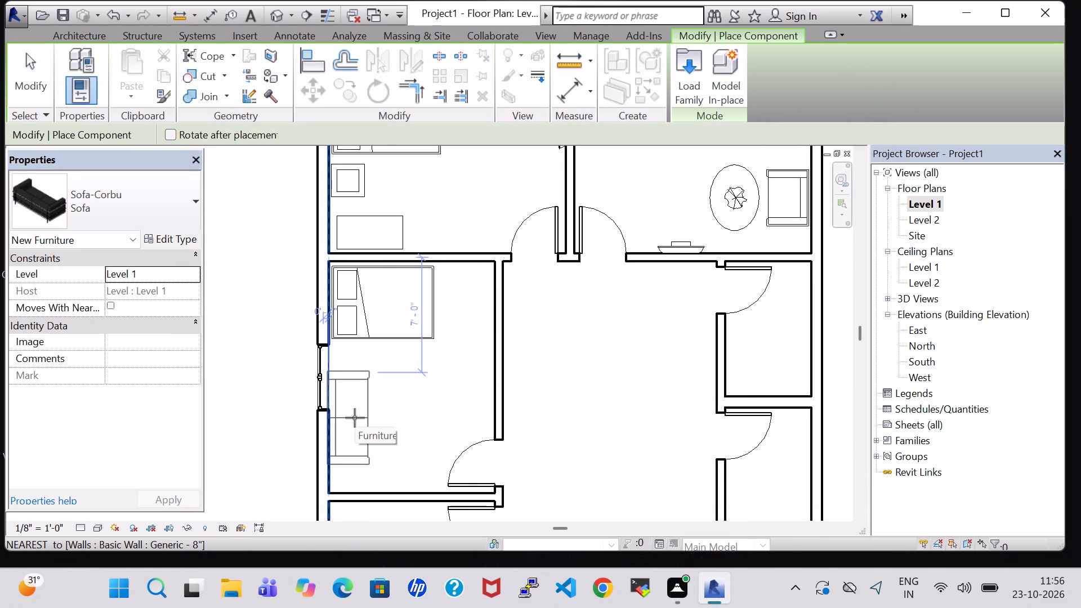
pyautogui.scroll(2, 358, 418)
pyautogui.click(361, 421)
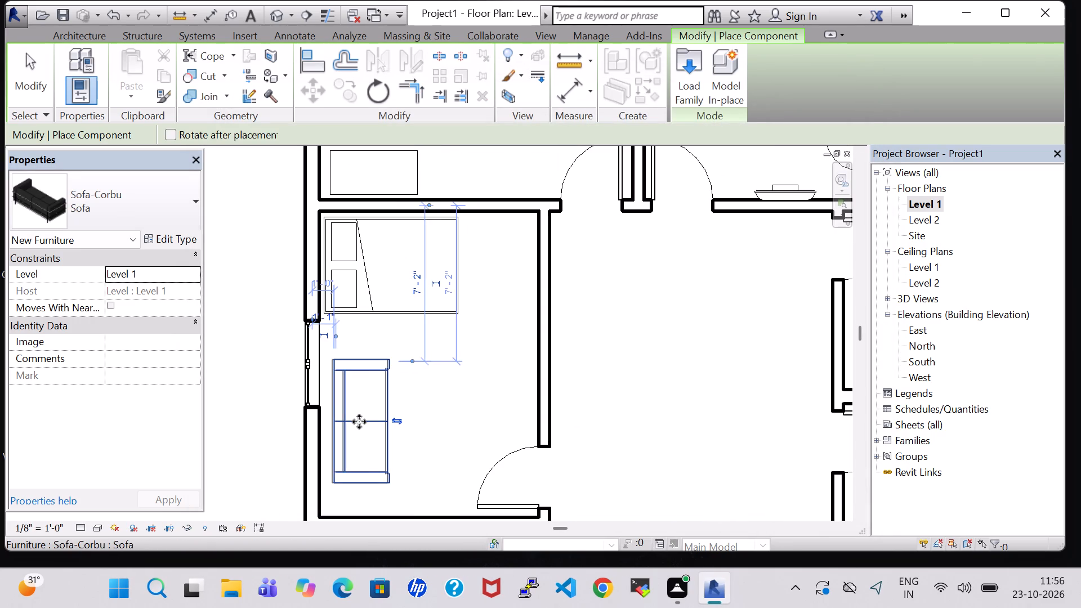
pyautogui.press('Escape')
pyautogui.press('Escape')
pyautogui.click(359, 422)
pyautogui.press('Left')
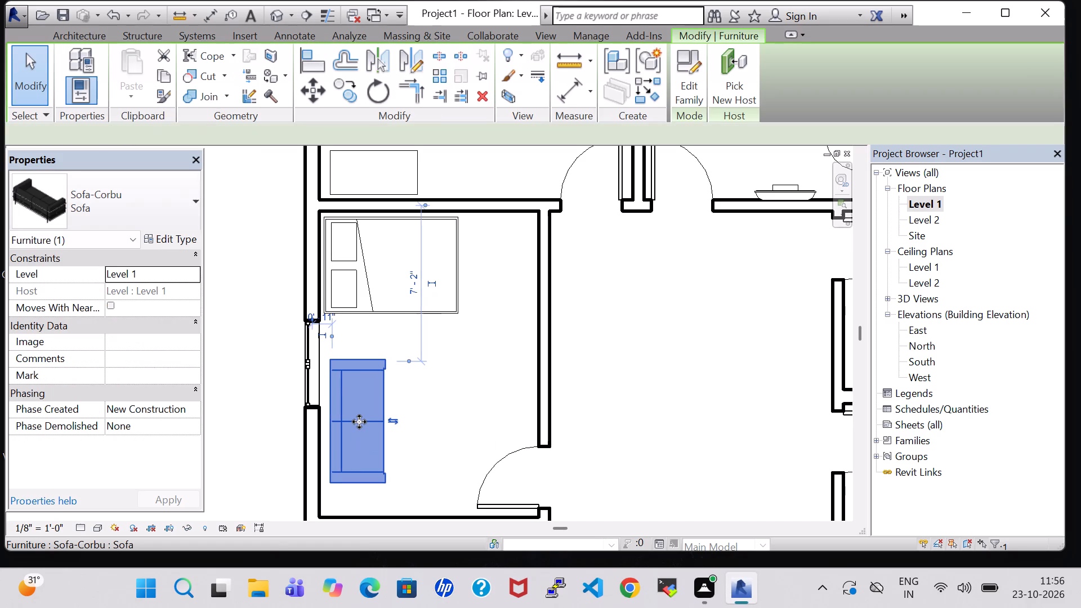
pyautogui.press('Left')
pyautogui.press('Left')
pyautogui.click(410, 392)
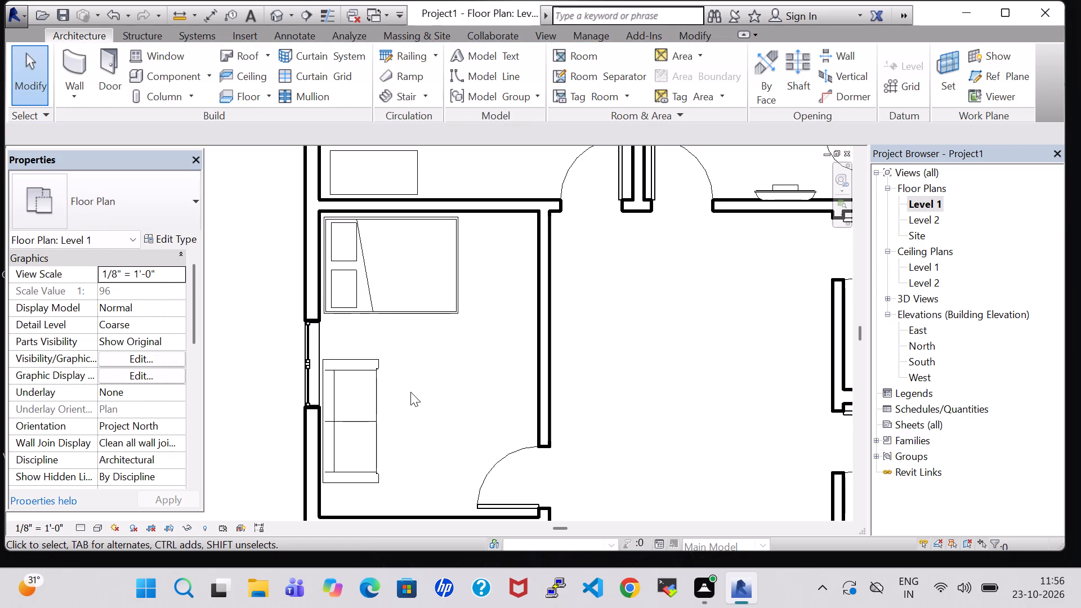
# Place a 60" x 48" Table-Ellipse in front of the sofa, turned so its long axis runs north-south.
pyautogui.scroll(-4, 419, 391)
pyautogui.click(510, 184)
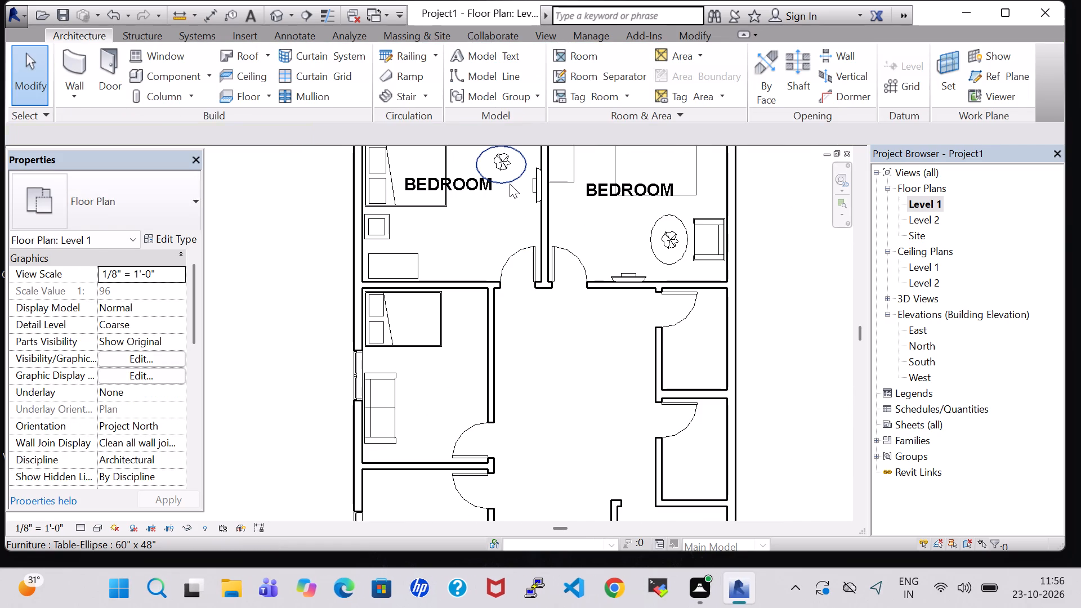
pyautogui.rightClick(510, 184)
pyautogui.click(592, 296)
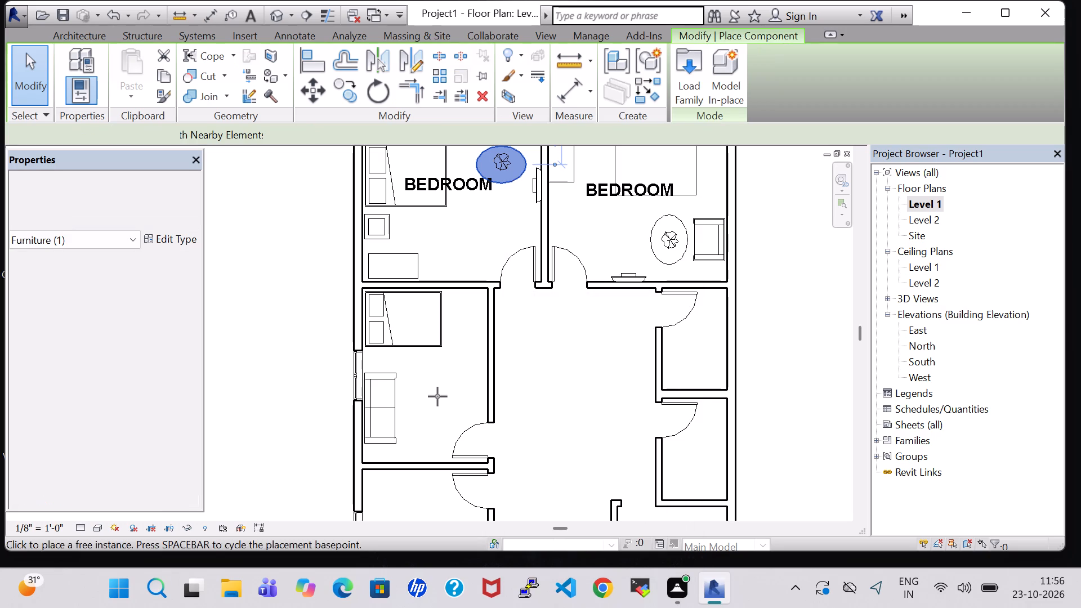
pyautogui.press('space')
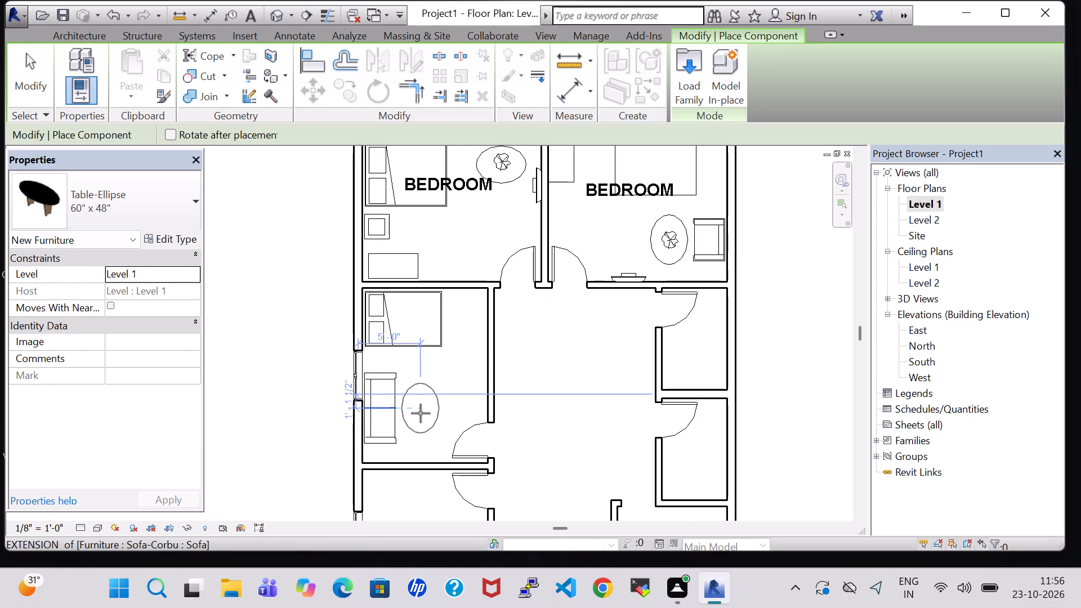
pyautogui.click(421, 413)
pyautogui.press('Escape')
pyautogui.press('Escape')
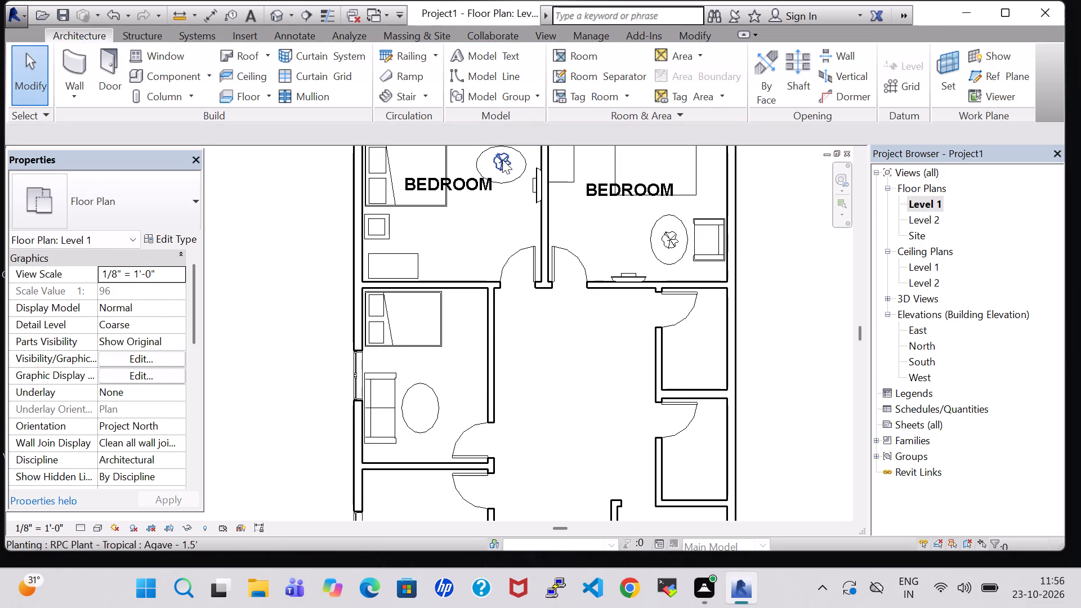
# Place another Agave - 1.5' tropical plant at the north end of the elliptical table in front of the sofa.
pyautogui.click(502, 159)
pyautogui.rightClick(502, 159)
pyautogui.click(564, 303)
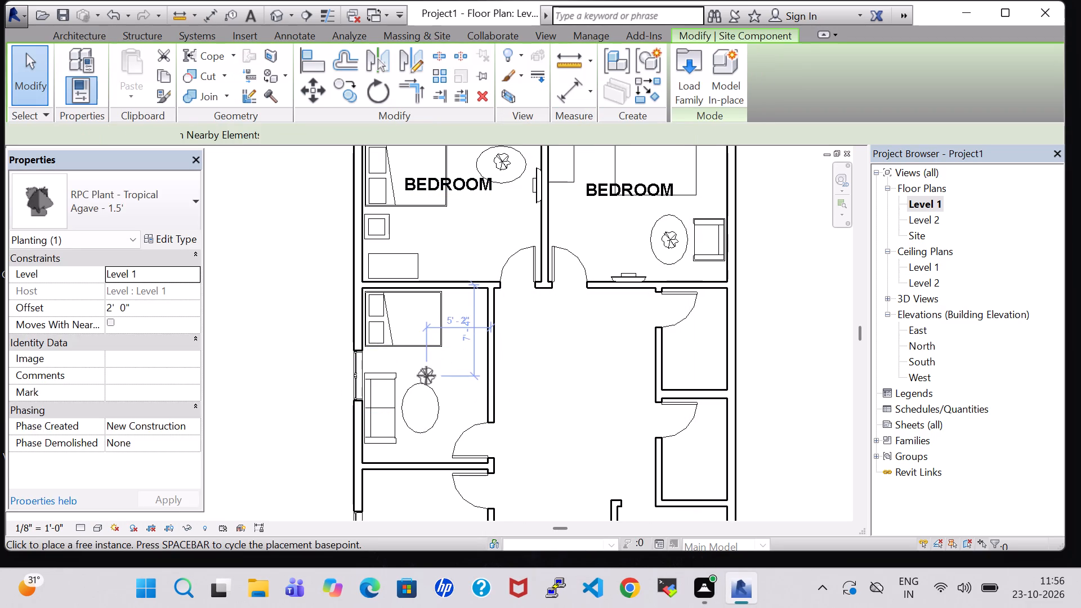
pyautogui.click(425, 378)
pyautogui.press('Escape')
pyautogui.press('Escape')
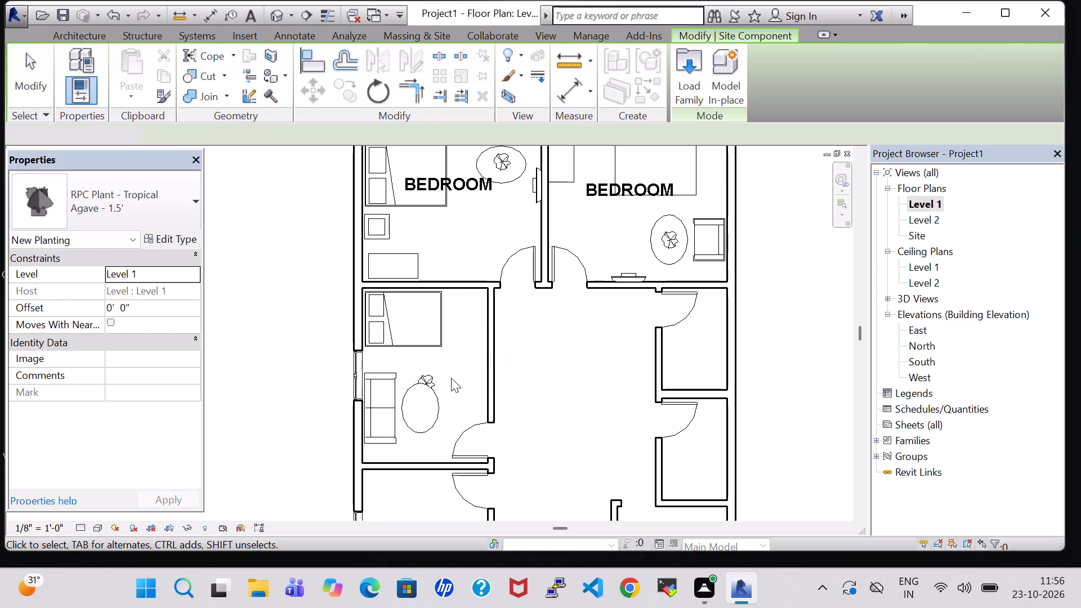
# Set the new agave plant's offset to 2' 0".
pyautogui.click(428, 375)
pyautogui.click(114, 310)
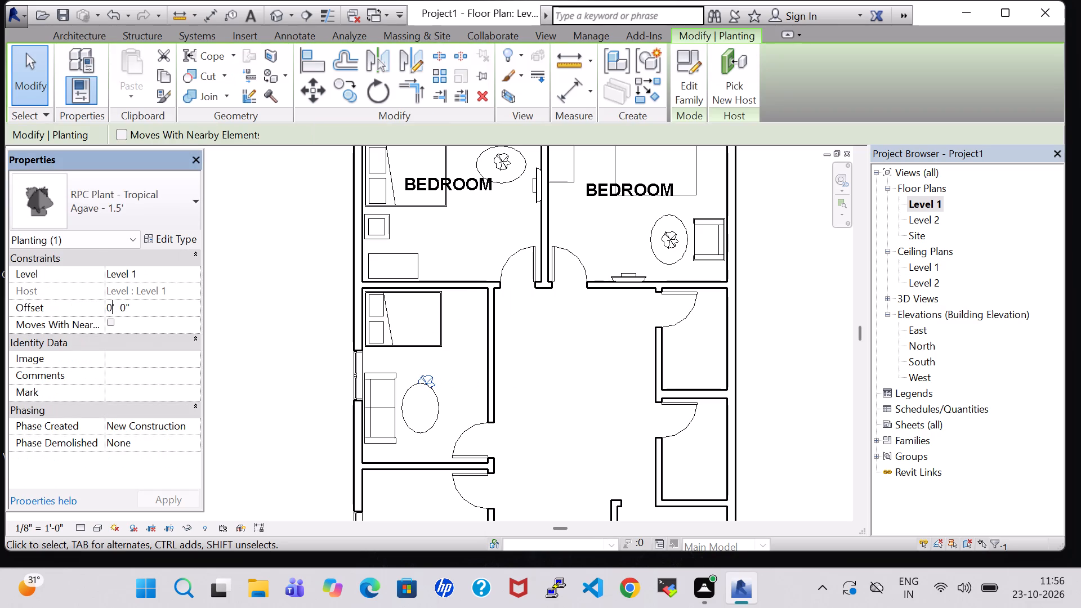
pyautogui.press('BackSpace')
pyautogui.press('2')
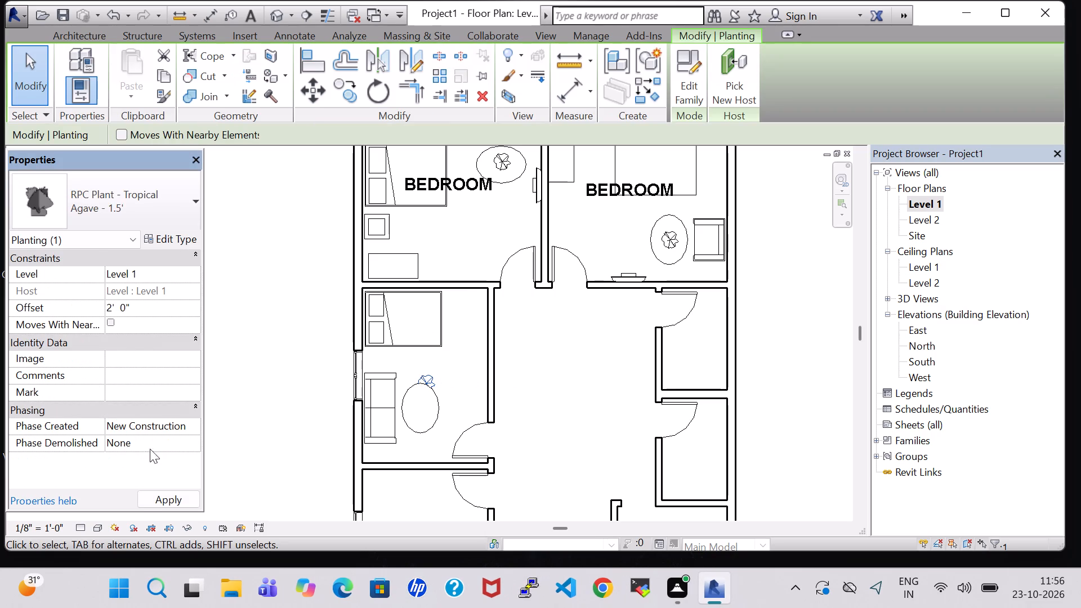
# Nudge the new agave plant south and slightly west onto the centre of the elliptical table in front of the sofa.
pyautogui.press('Down')
pyautogui.press('Down')
pyautogui.press('Down')
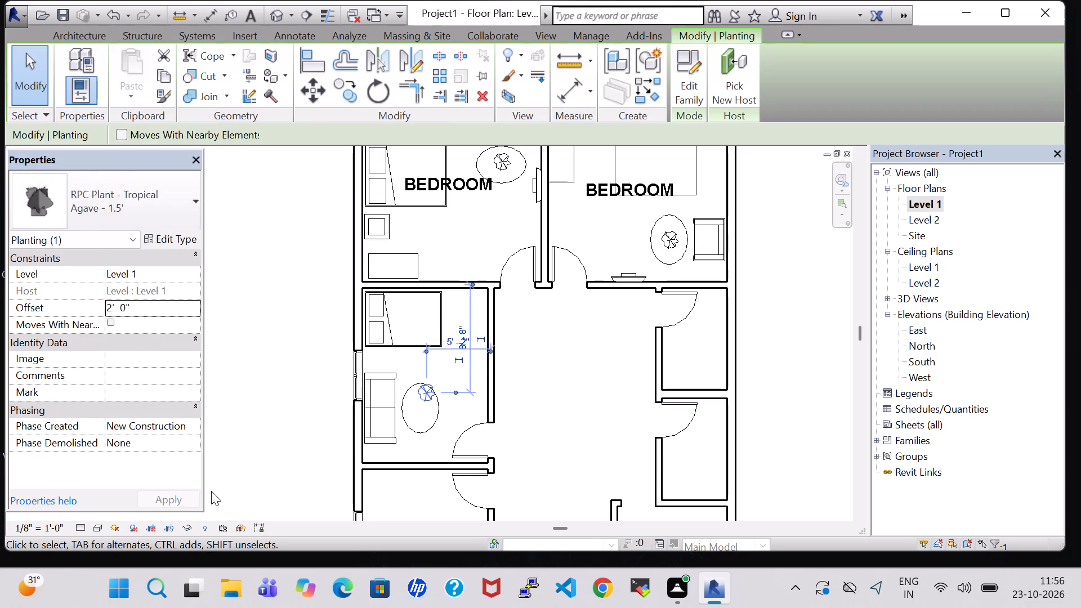
pyautogui.press('Down')
pyautogui.press('Down')
pyautogui.press('Down')
pyautogui.press('Down')
pyautogui.press('Left')
pyautogui.press('Left')
pyautogui.press('Down')
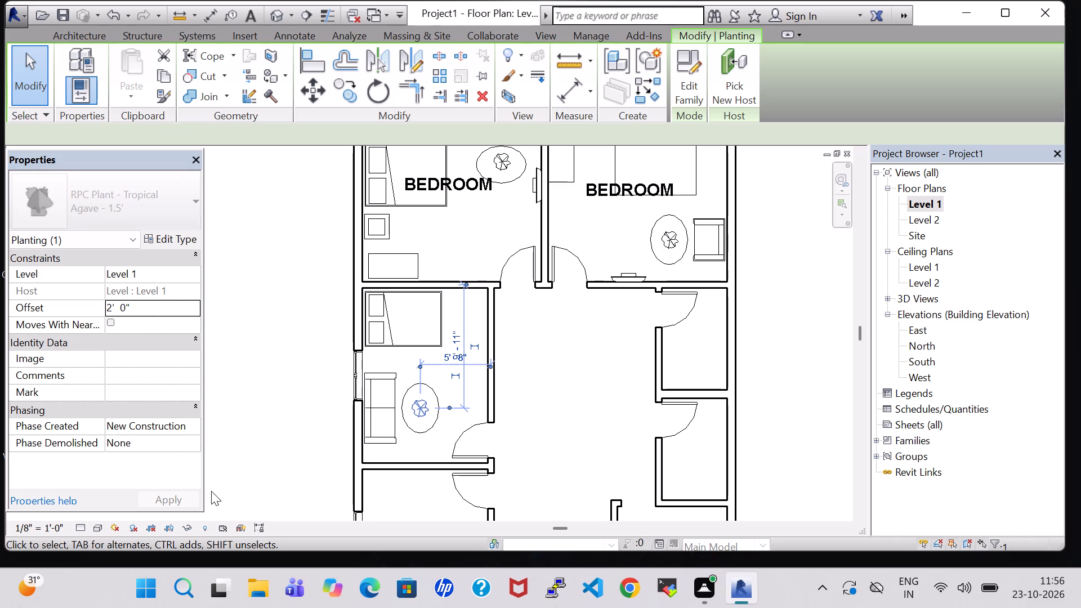
pyautogui.click(595, 377)
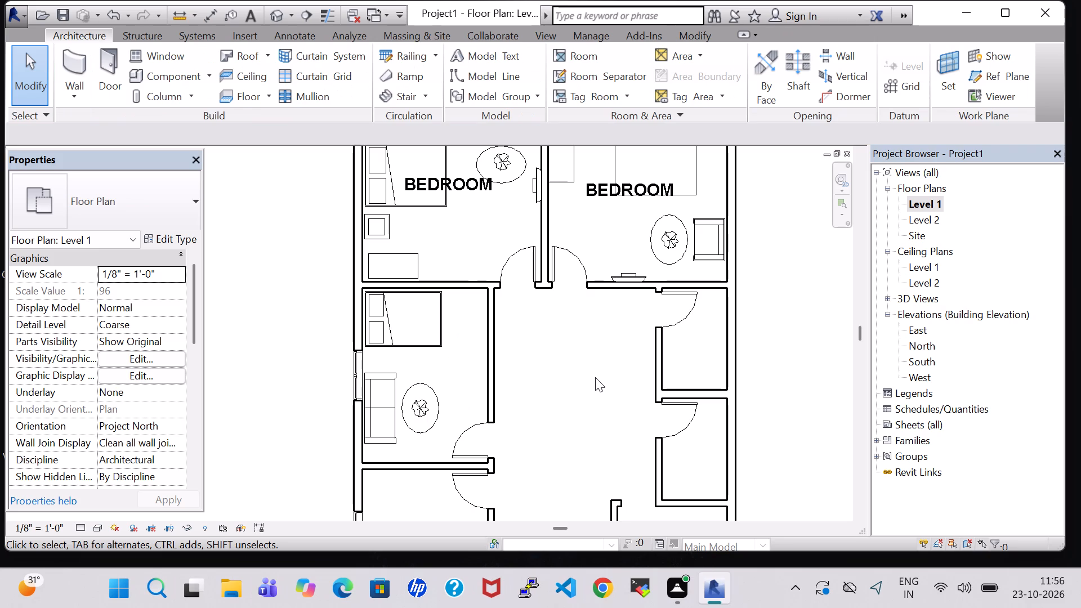
pyautogui.click(531, 369)
# Nudge the sofa slightly south along the west wall to widen the gap between it and the double bed.
pyautogui.scroll(2, 526, 372)
pyautogui.scroll(-2, 526, 372)
pyautogui.moveTo(526, 372); pyautogui.dragTo(544, 368, button='middle')
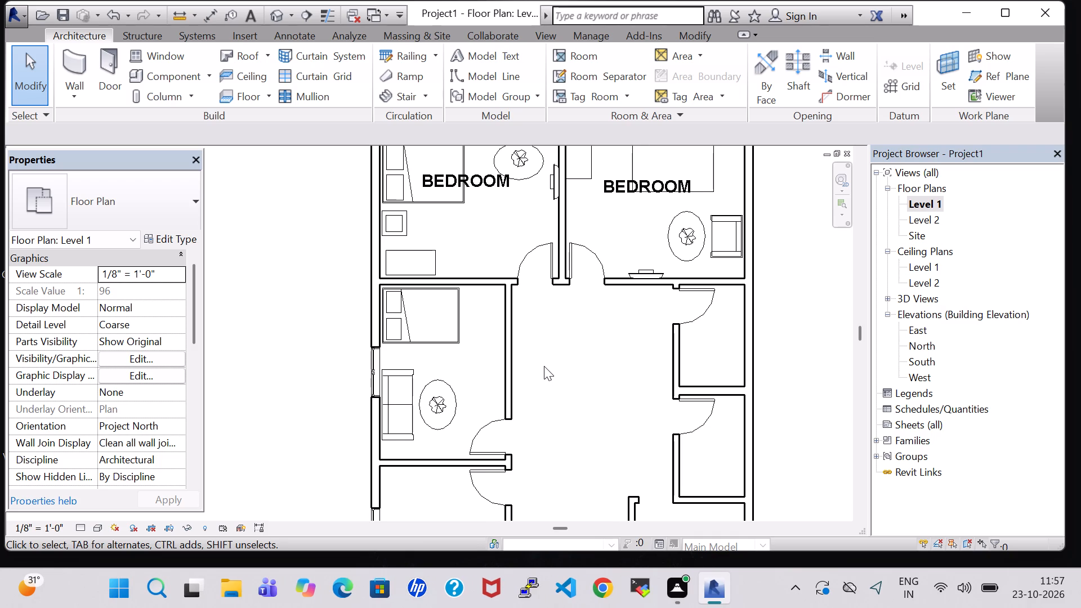
pyautogui.scroll(1, 527, 358)
pyautogui.scroll(-2, 519, 358)
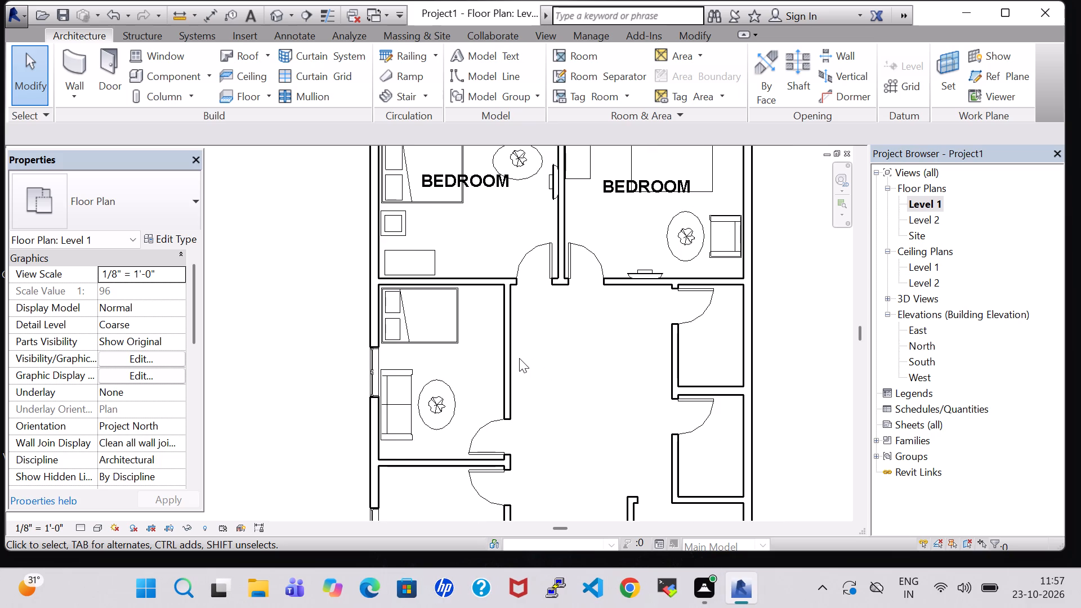
pyautogui.click(416, 395)
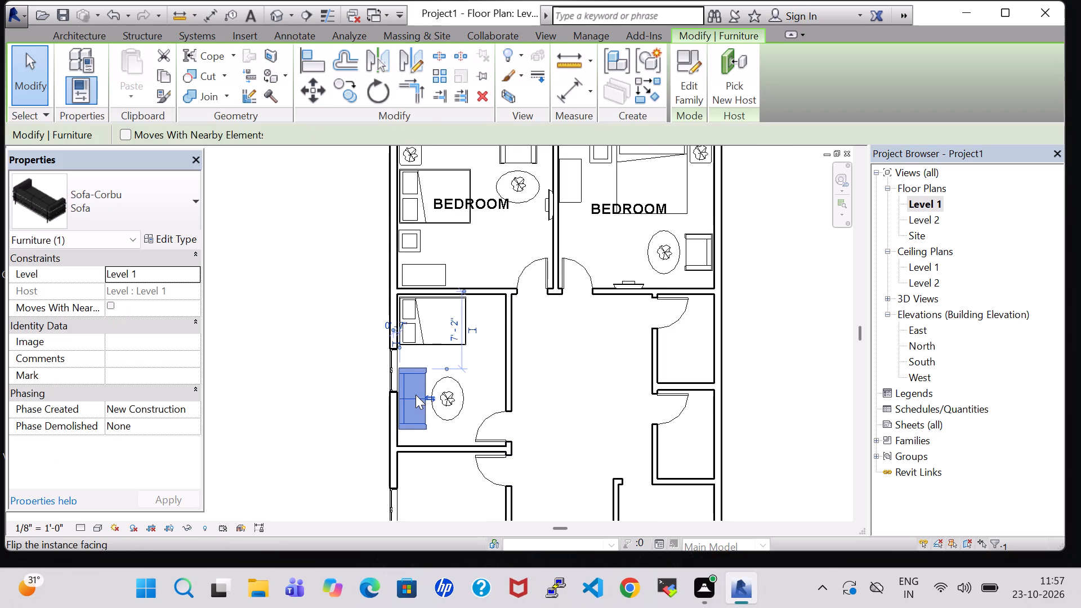
pyautogui.press('Down')
pyautogui.press('Down')
pyautogui.click(538, 360)
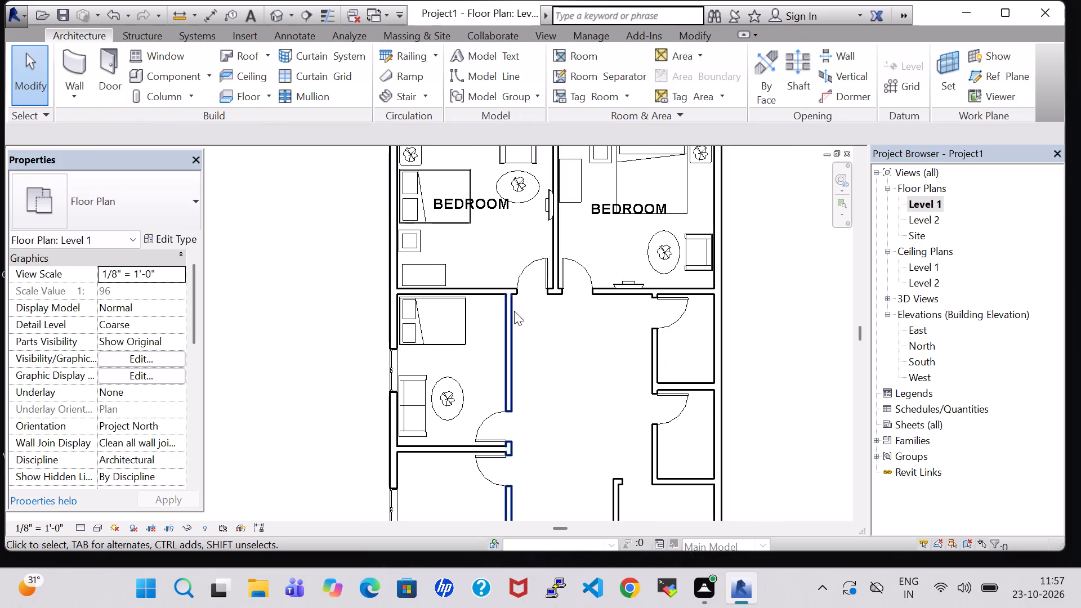
# Place another 24" x 24" x 24" Table-Coffee between the double bed and the sofa, nudged west against the wall.
pyautogui.click(409, 234)
pyautogui.rightClick(409, 234)
pyautogui.click(495, 297)
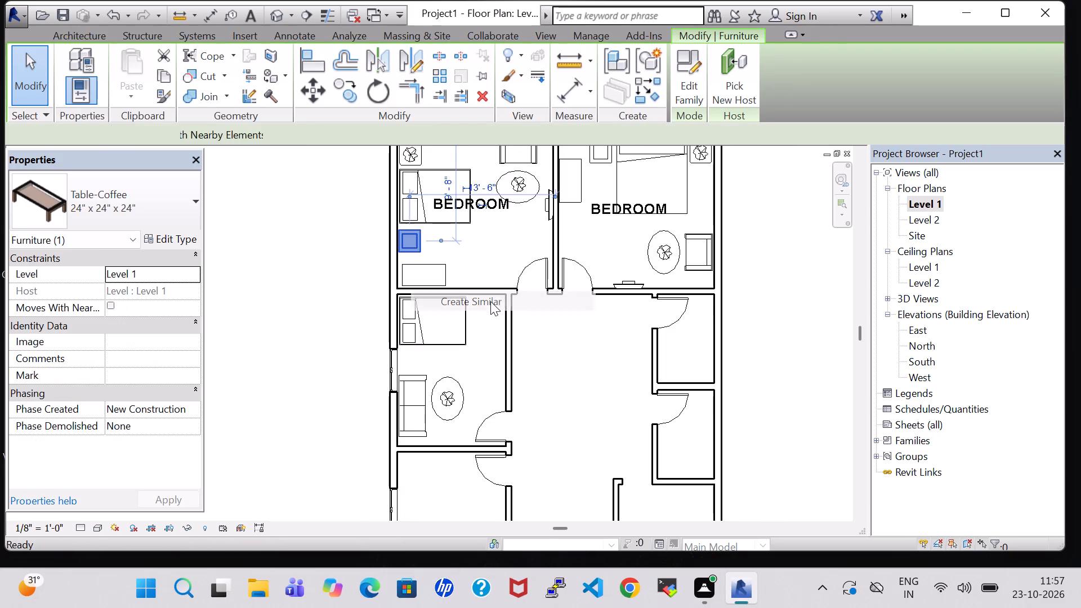
pyautogui.scroll(5, 457, 359)
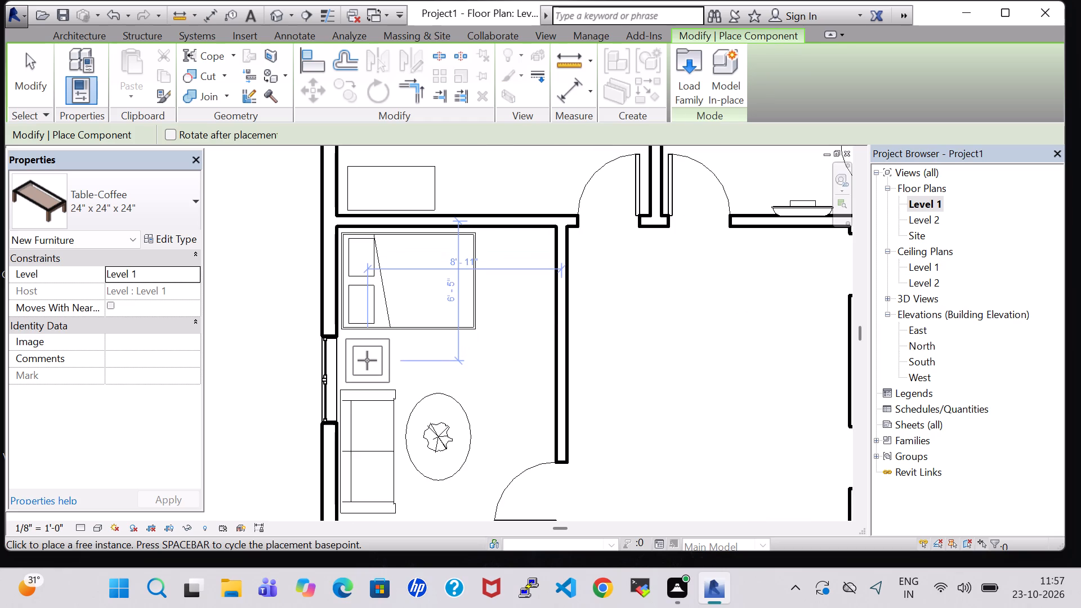
pyautogui.click(367, 360)
pyautogui.press('Escape')
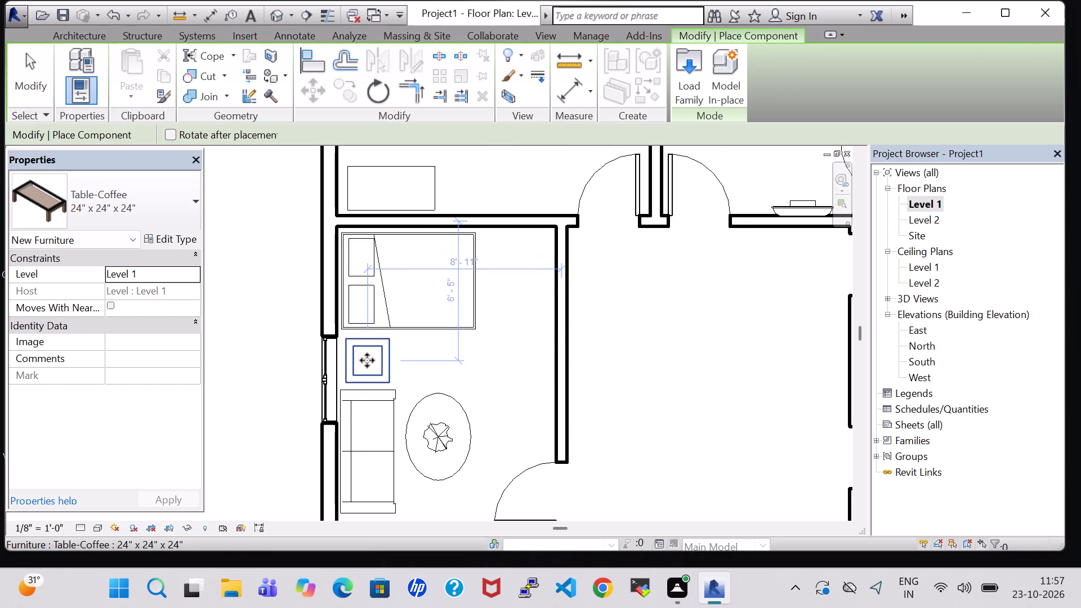
pyautogui.press('Escape')
pyautogui.click(367, 360)
pyautogui.press('Left')
pyautogui.press('Left')
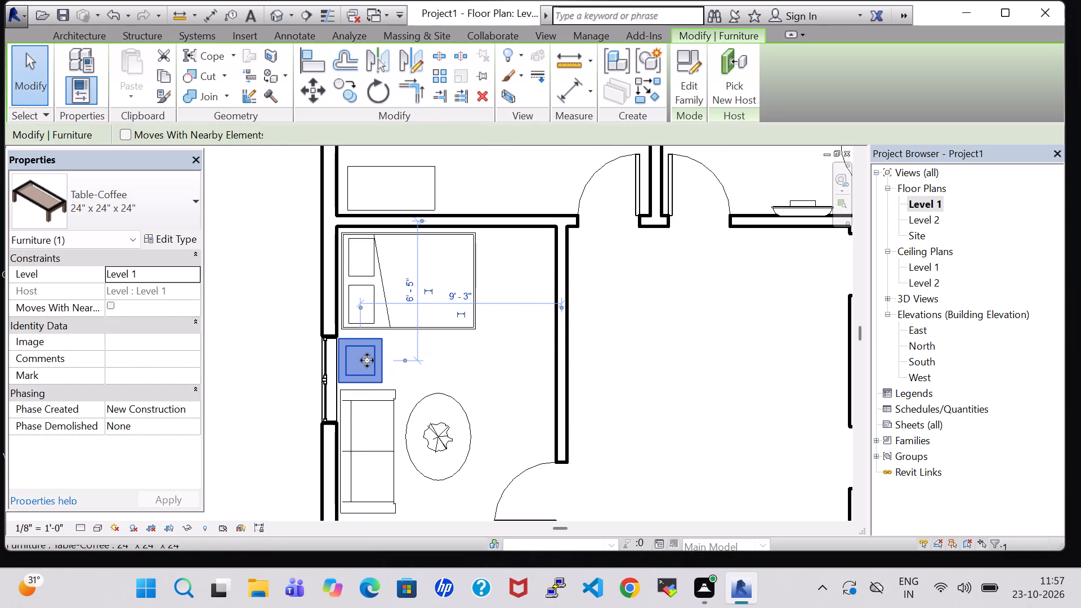
pyautogui.click(640, 354)
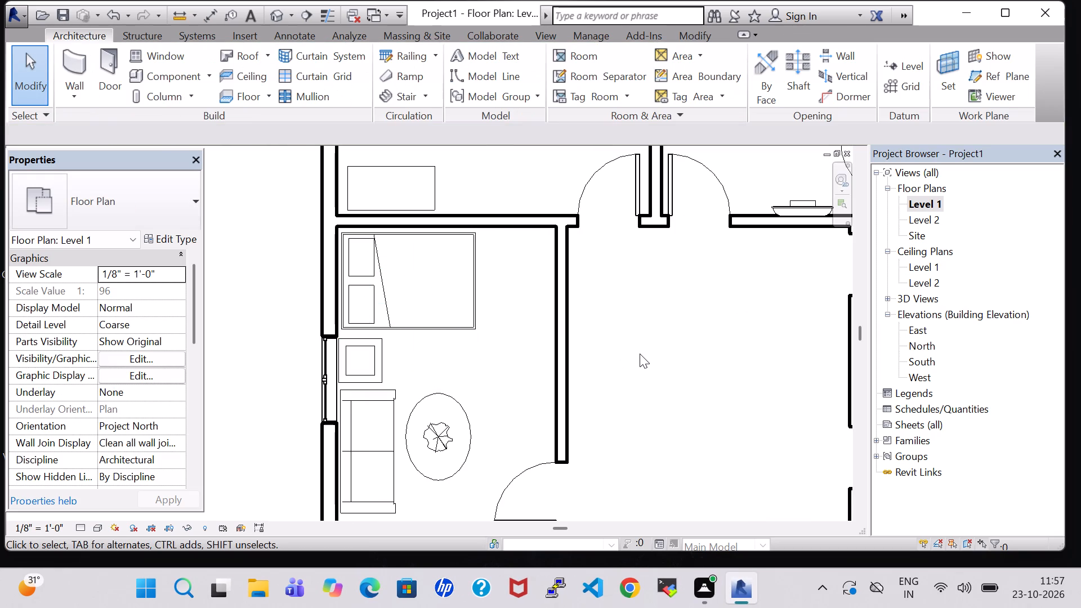
# Place another 32" TV - Flat Screen against the east wall of the sofa room, turned to face west into the room.
pyautogui.scroll(-4, 640, 354)
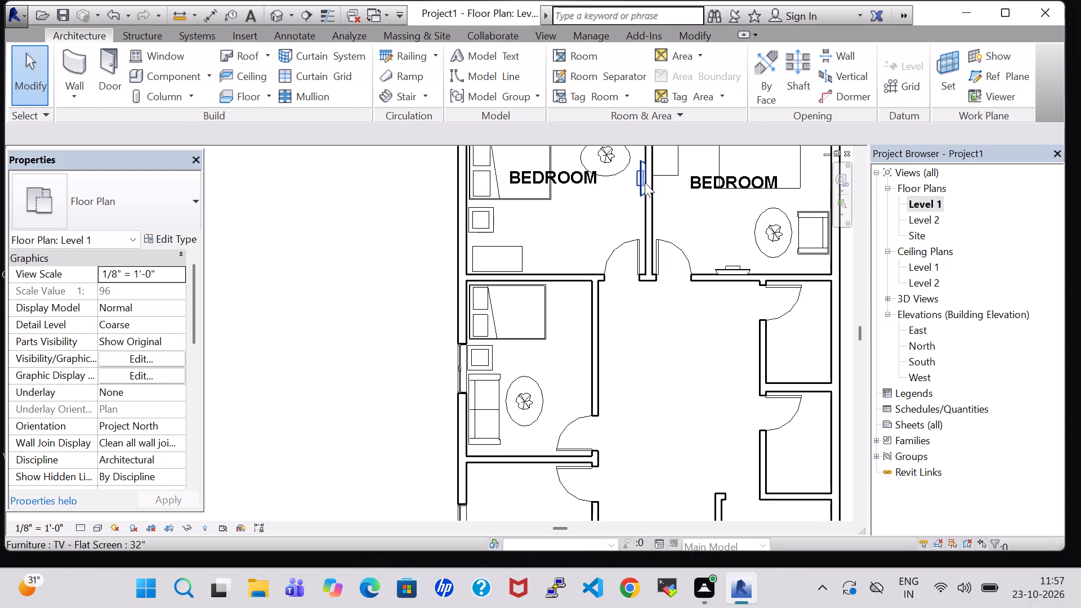
pyautogui.click(640, 180)
pyautogui.rightClick(640, 180)
pyautogui.click(701, 295)
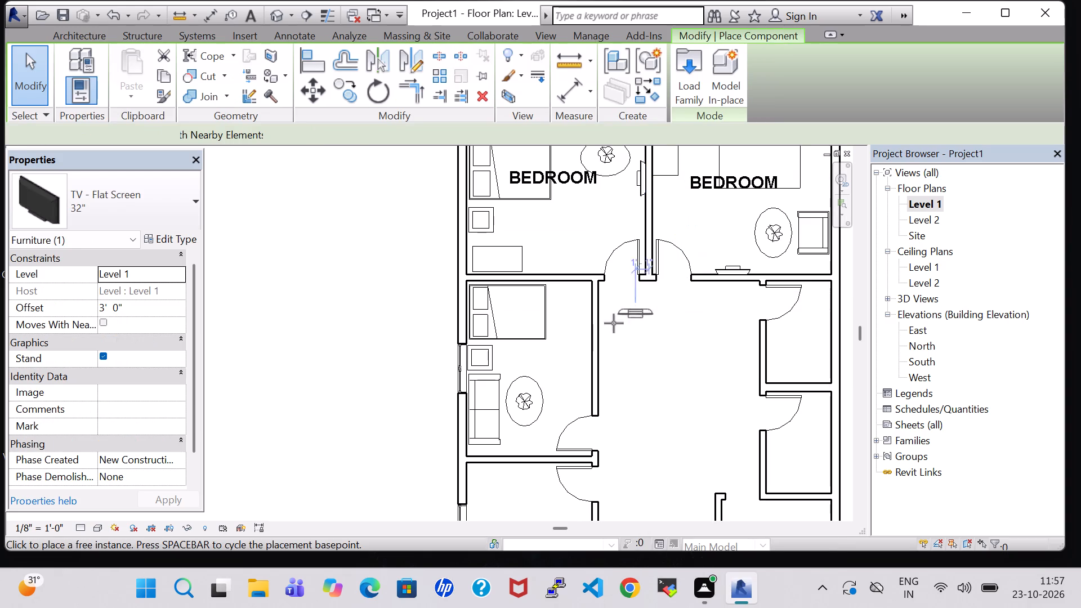
pyautogui.press('space')
pyautogui.press('space')
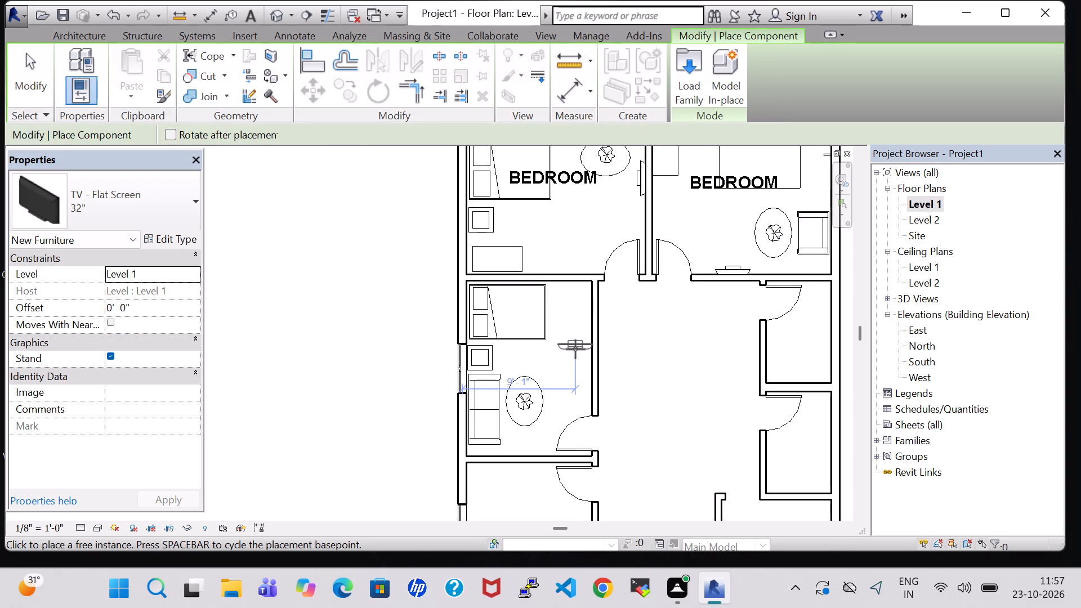
pyautogui.press('space')
pyautogui.scroll(5, 575, 349)
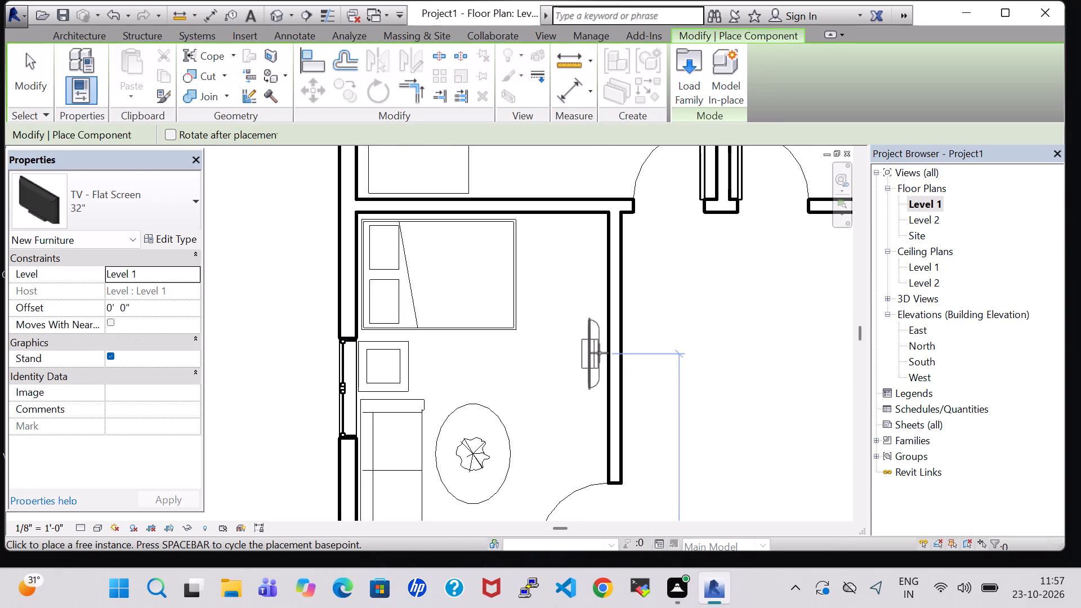
pyautogui.click(607, 354)
pyautogui.press('Escape')
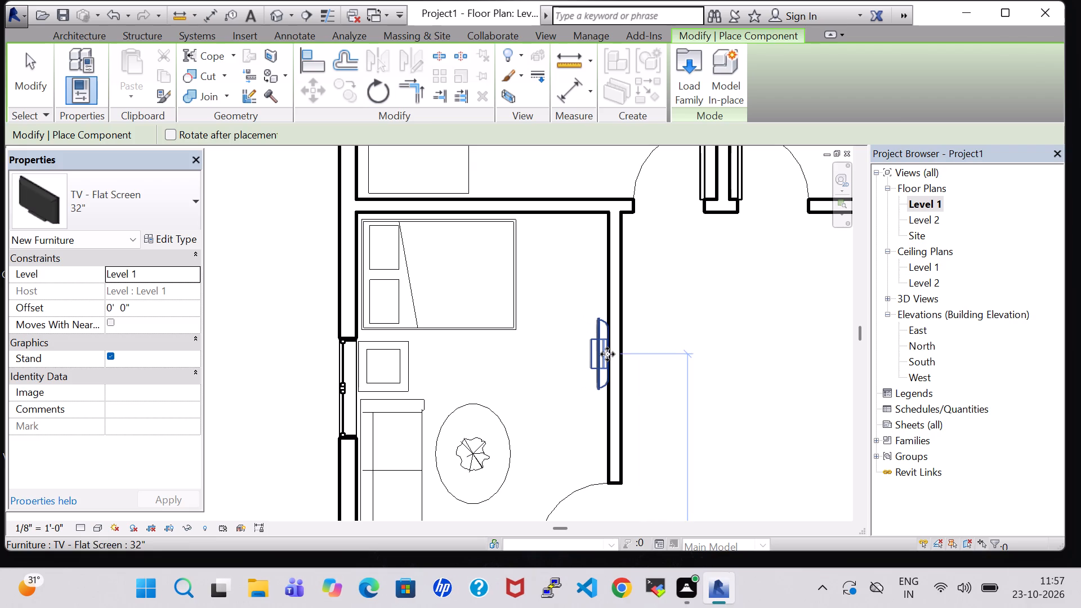
pyautogui.press('Escape')
# Set the new flat-screen TV's offset to 3' 0".
pyautogui.click(598, 354)
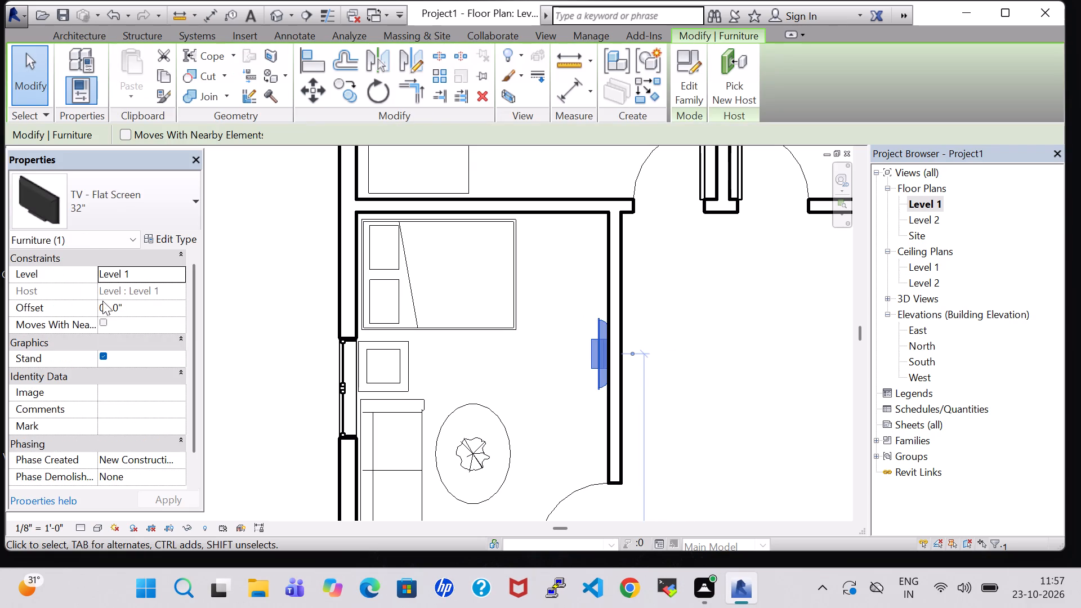
pyautogui.click(104, 314)
pyautogui.click(104, 314)
pyautogui.press('BackSpace')
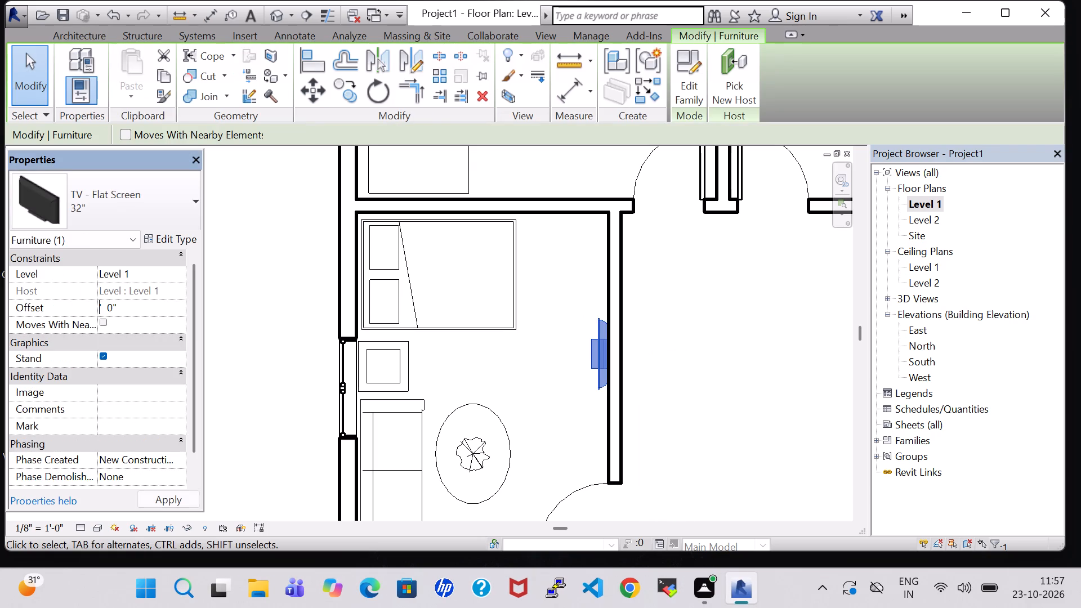
pyautogui.press('3')
pyautogui.click(171, 499)
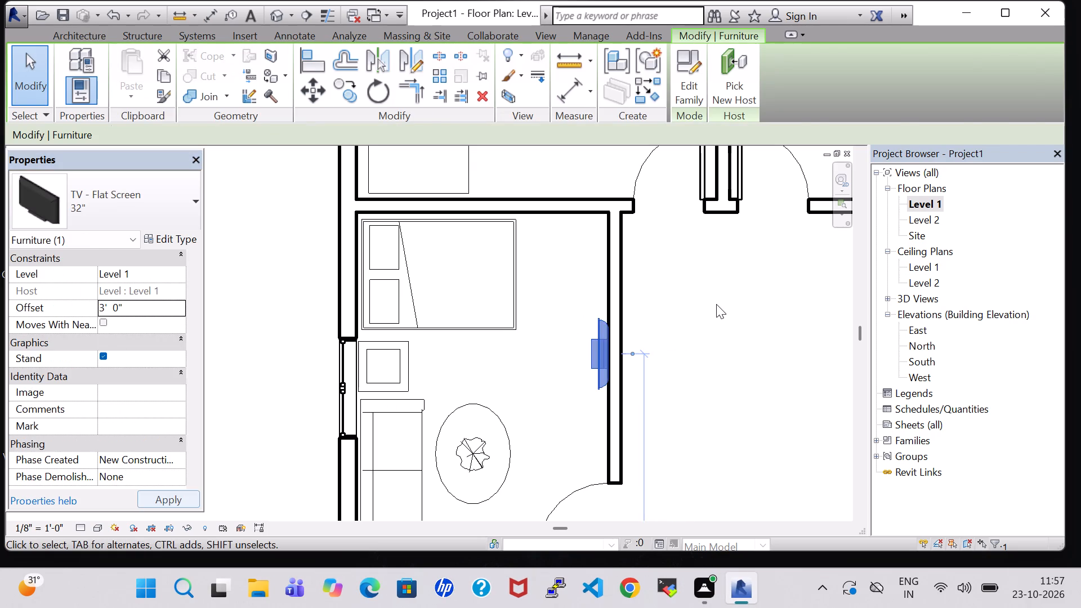
pyautogui.click(716, 304)
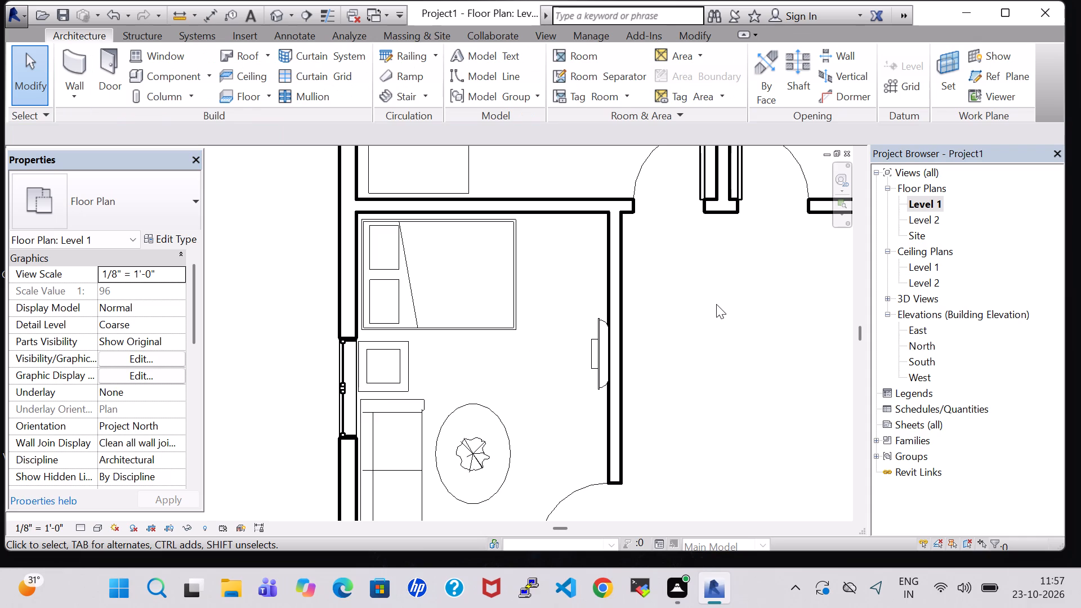
# In the 3D view, set the mattress material of the King 78" x 80" Bed-Standard to Cherry.
pyautogui.scroll(-3, 716, 304)
pyautogui.moveTo(716, 304); pyautogui.dragTo(652, 285, button='middle')
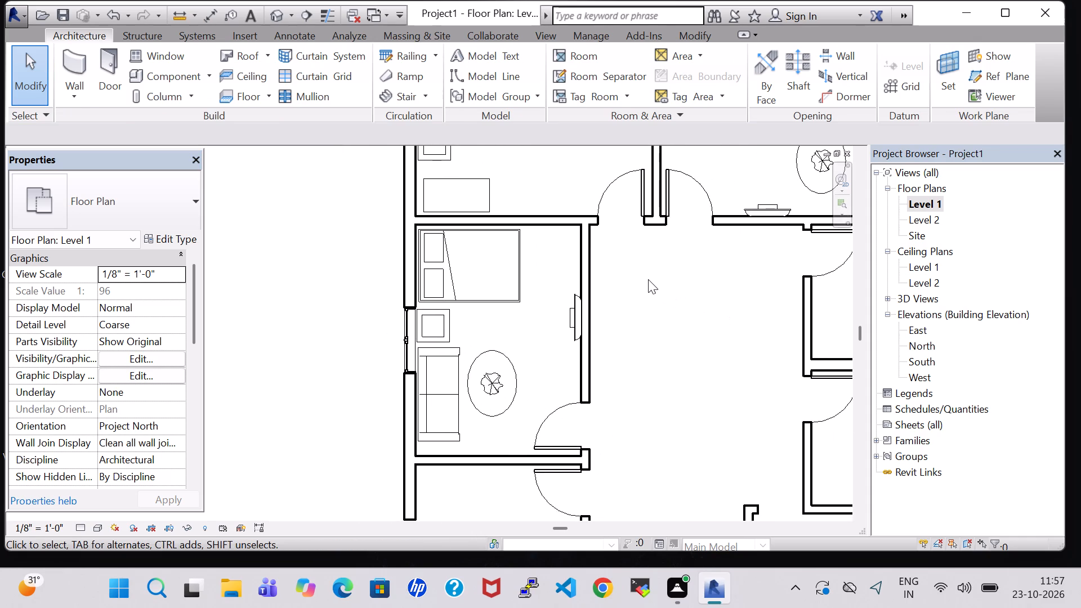
pyautogui.click(278, 10)
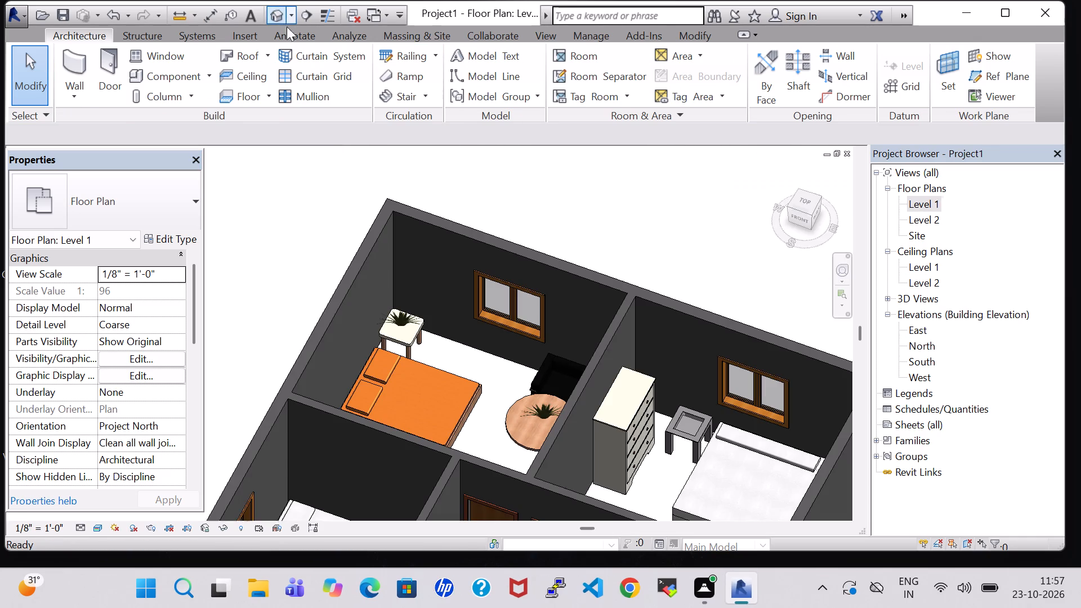
pyautogui.keyDown('shift'); pyautogui.moveTo(480, 411); pyautogui.dragTo(481, 371, button='middle'); pyautogui.keyUp('shift')
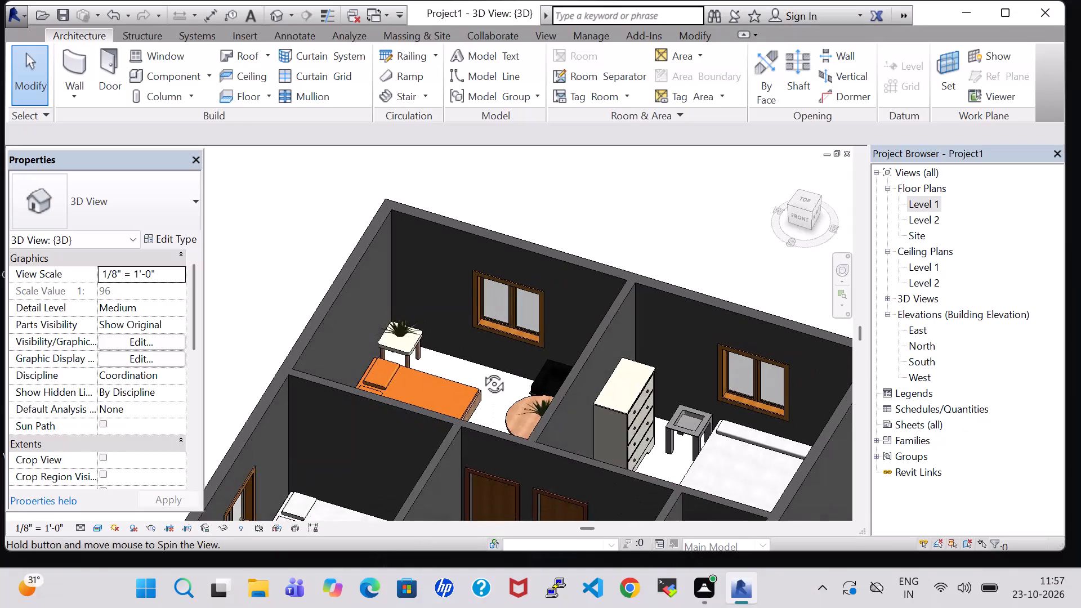
pyautogui.keyDown('shift'); pyautogui.moveTo(481, 371); pyautogui.dragTo(506, 448, button='middle'); pyautogui.keyUp('shift')
pyautogui.click(702, 452)
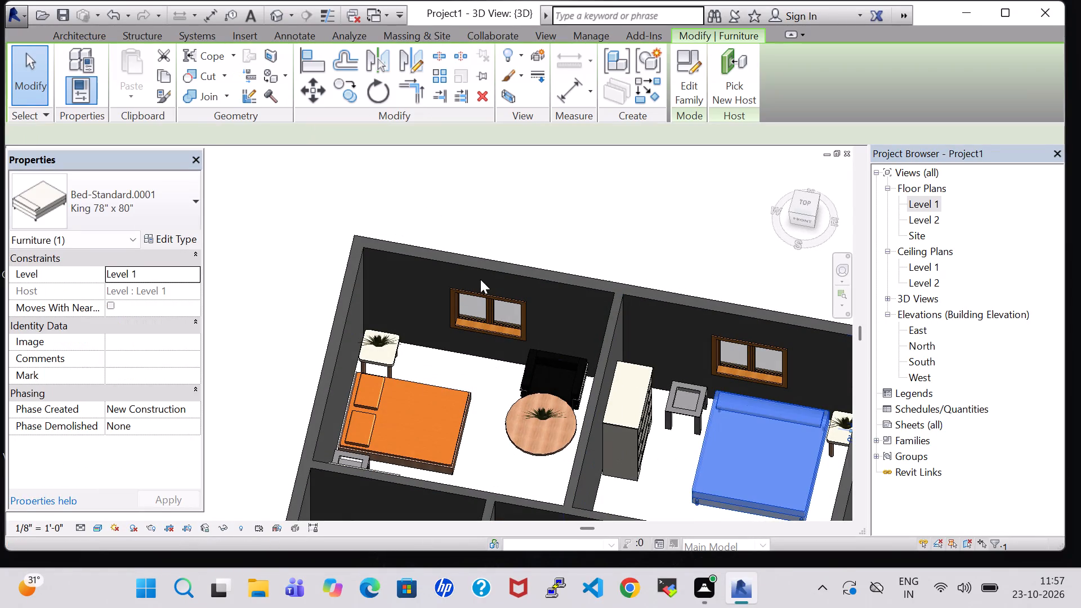
pyautogui.click(178, 243)
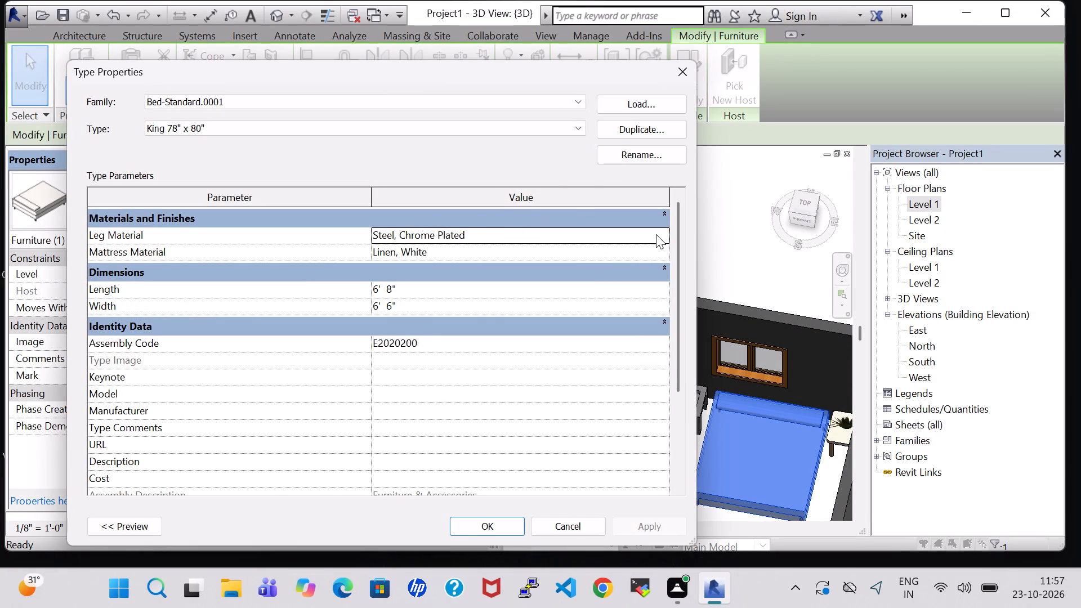
pyautogui.click(662, 251)
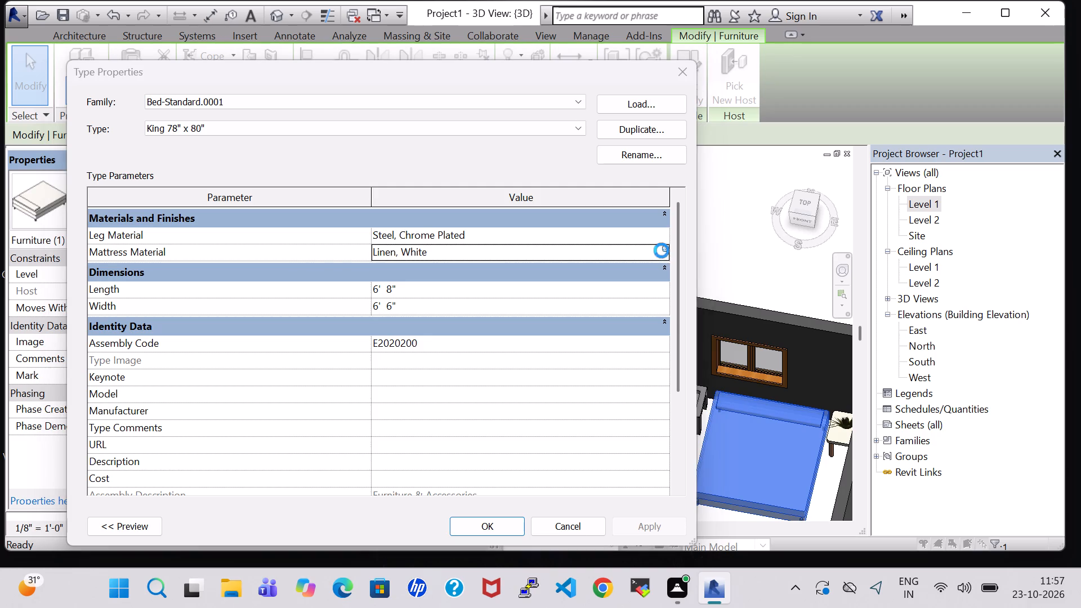
pyautogui.scroll(1, 388, 368)
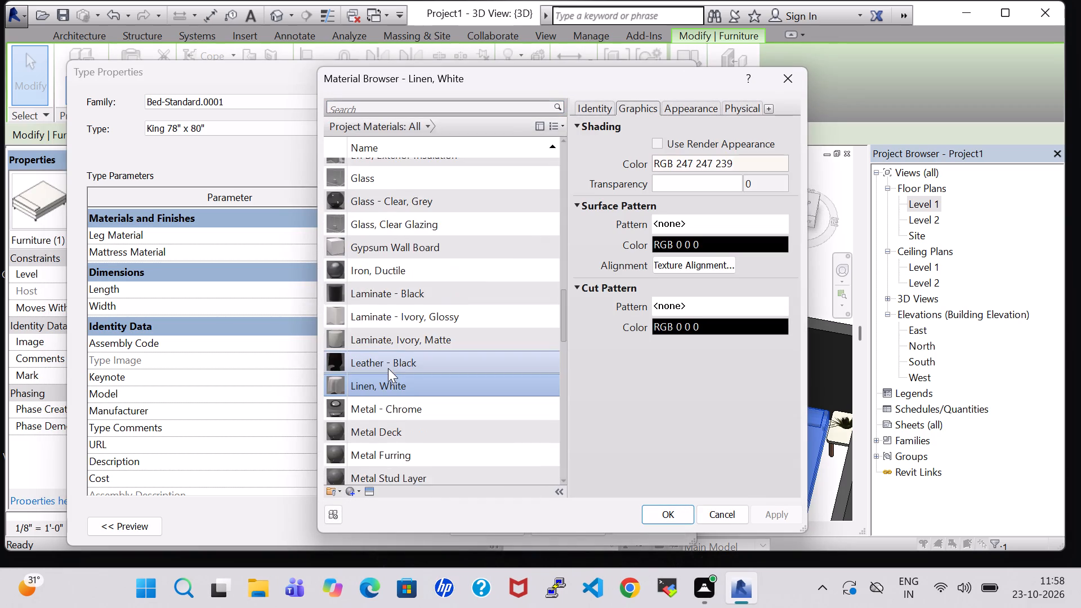
pyautogui.scroll(5, 388, 368)
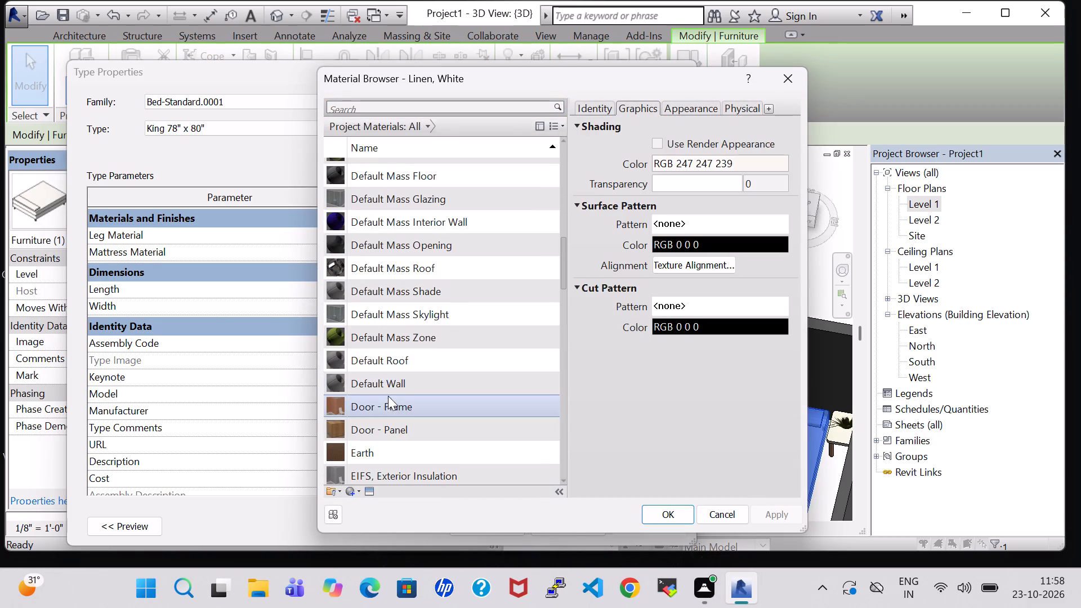
pyautogui.scroll(6, 388, 405)
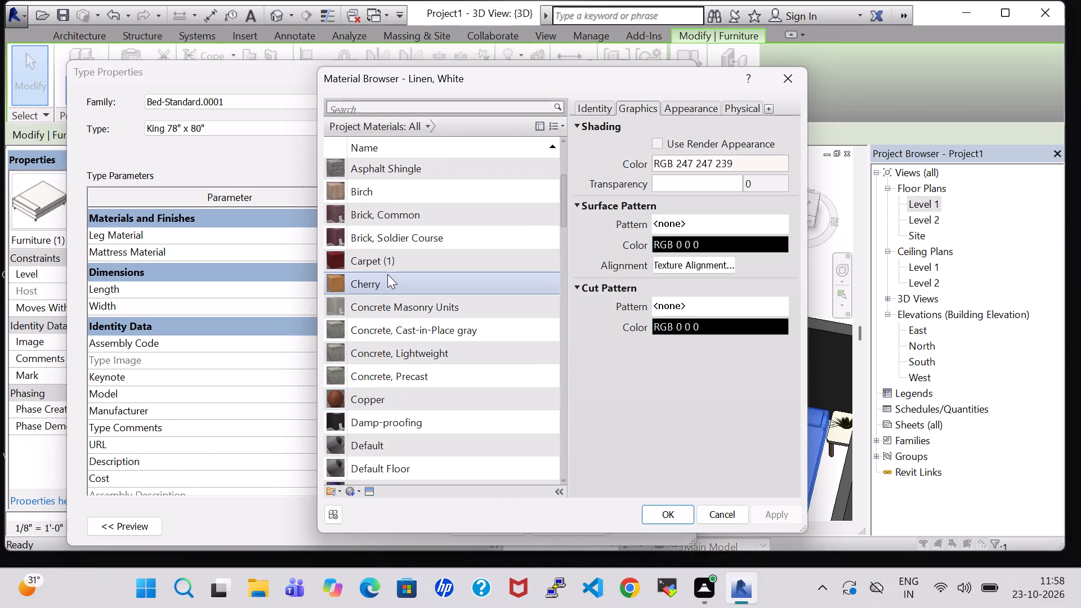
pyautogui.click(387, 277)
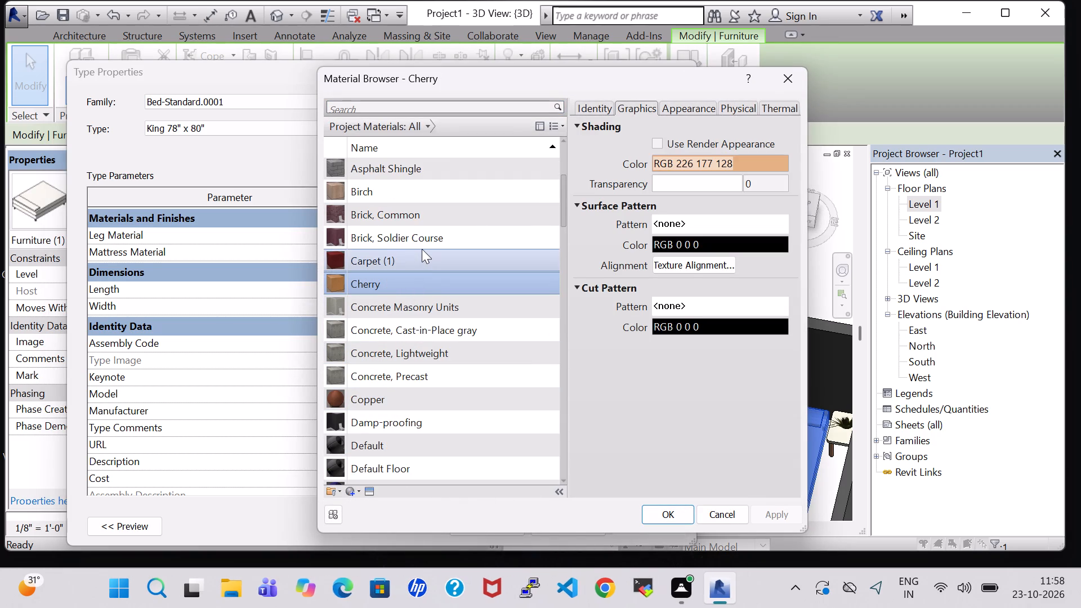
pyautogui.scroll(2, 426, 284)
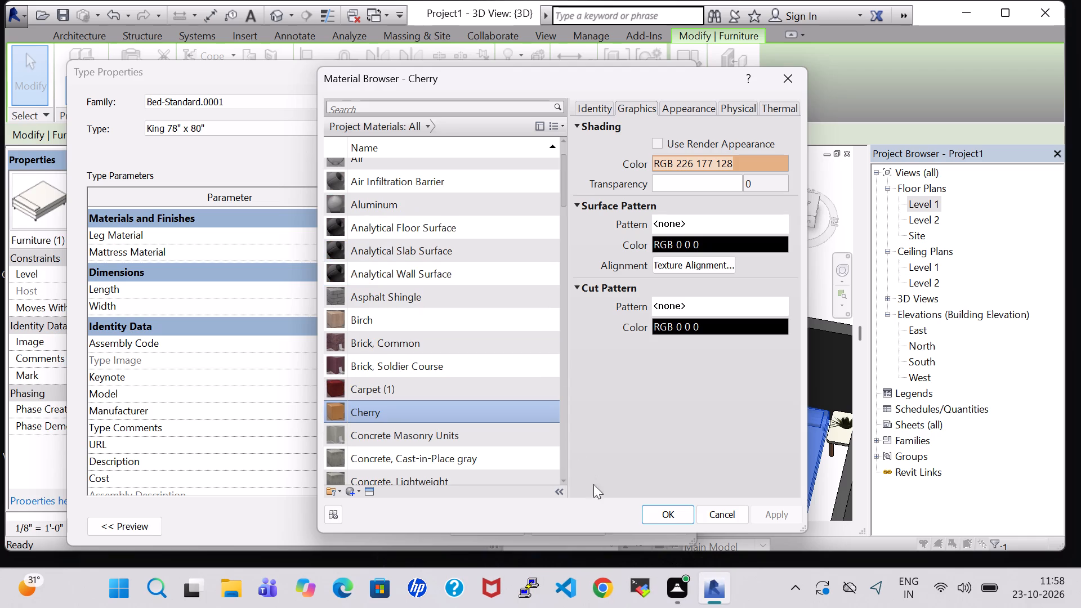
pyautogui.click(669, 511)
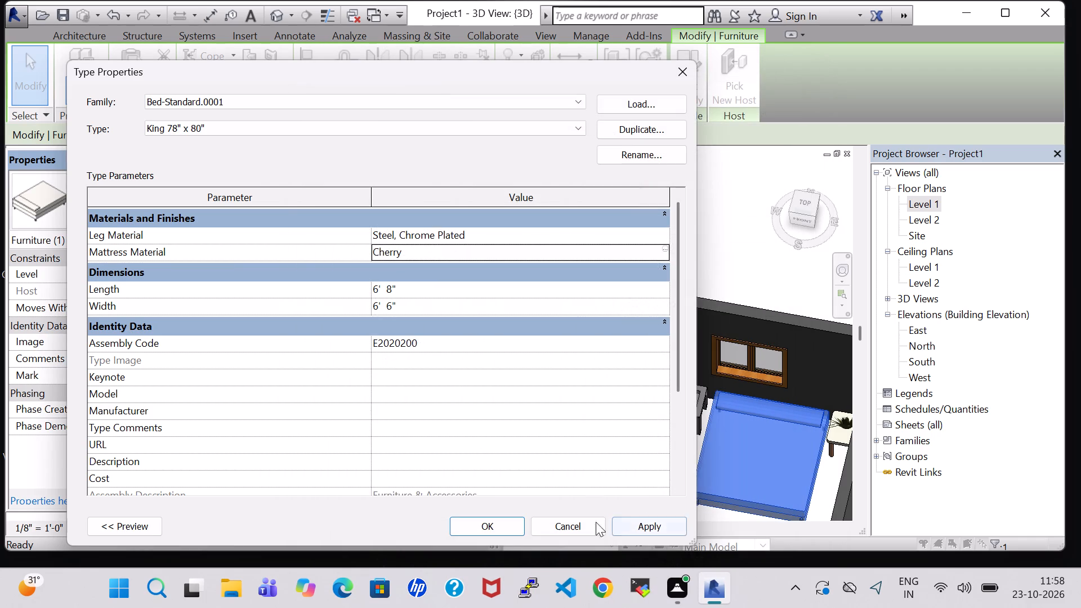
pyautogui.click(508, 530)
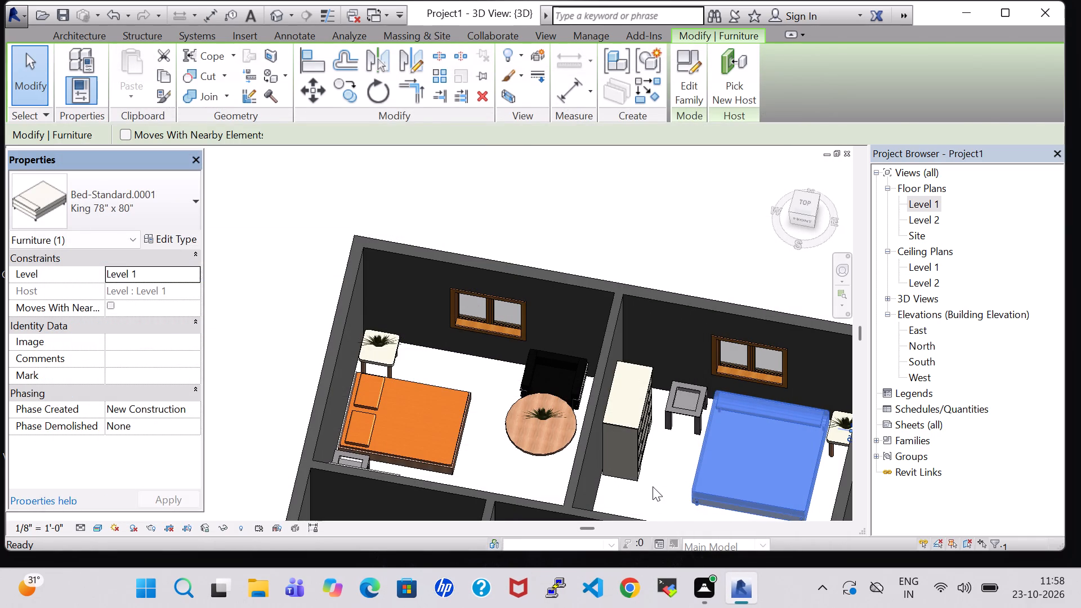
pyautogui.click(653, 486)
# Recheck the material settings in the king bed's type properties.
pyautogui.click(716, 480)
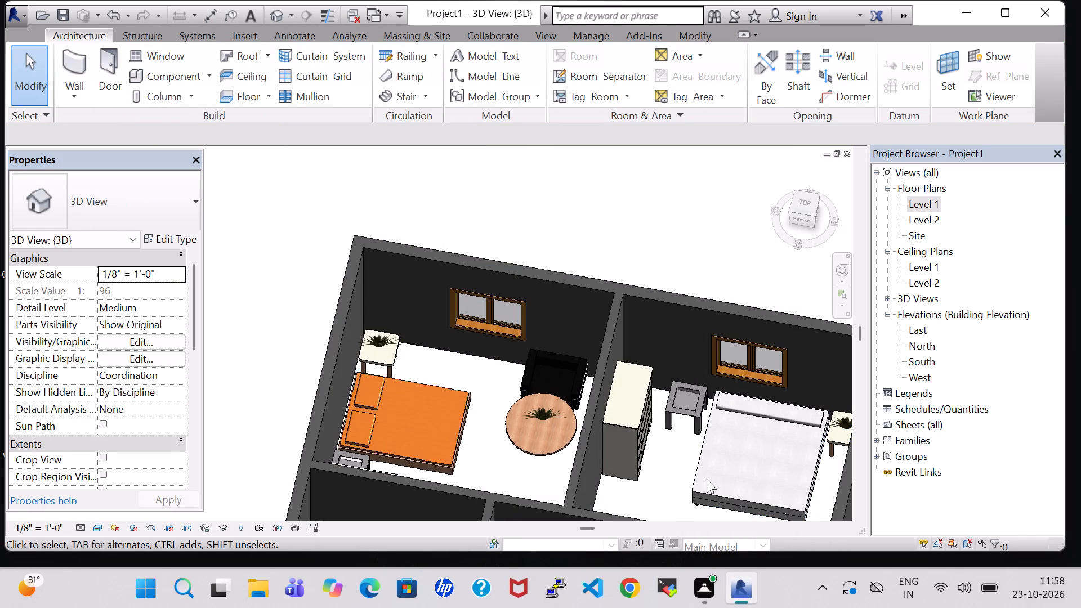
pyautogui.click(699, 479)
pyautogui.click(151, 245)
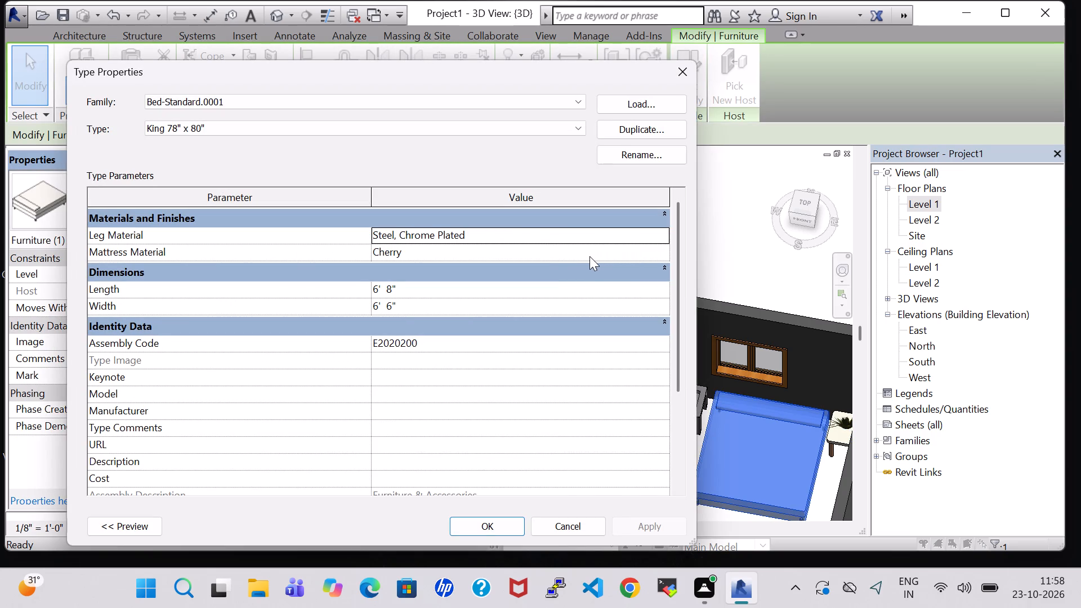
pyautogui.click(492, 534)
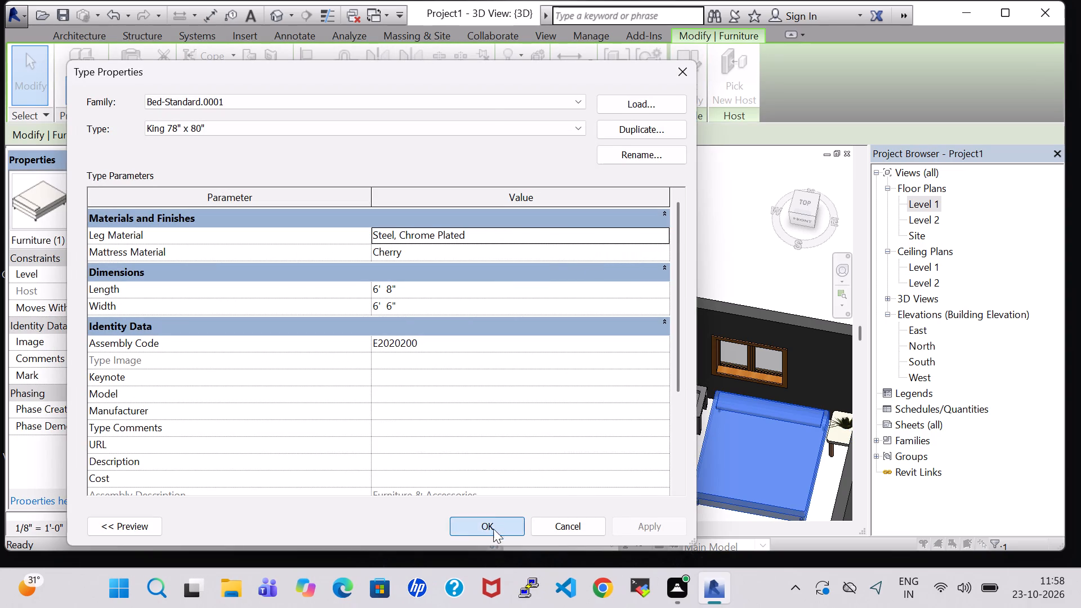
pyautogui.click(677, 479)
# Set the mattress material of the Double 53" x 74" Bed-Box in the sofa room to Cherry.
pyautogui.moveTo(677, 479); pyautogui.dragTo(669, 423, button='middle')
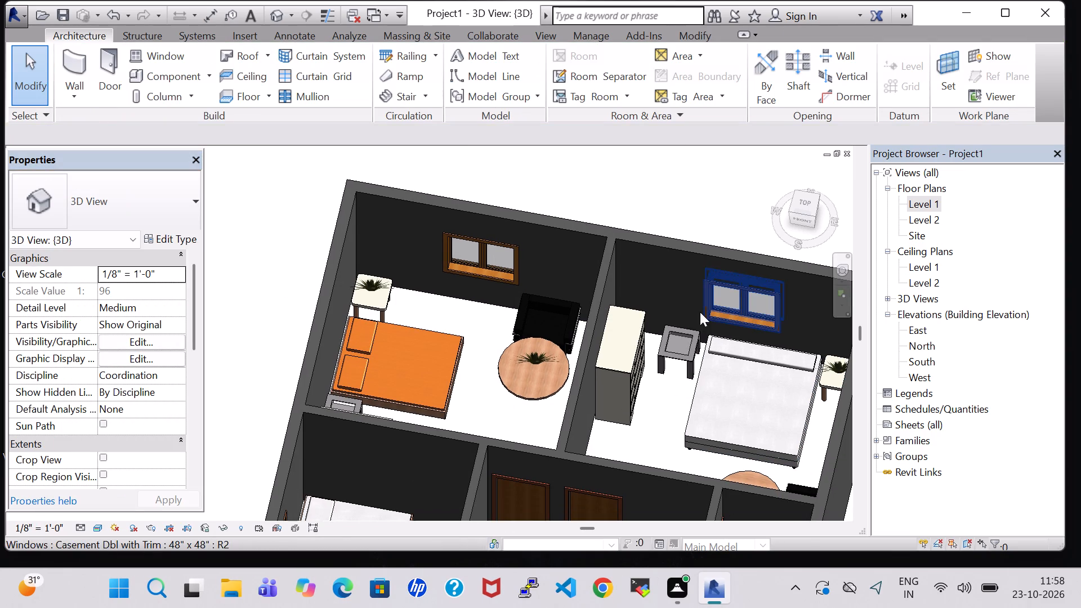
pyautogui.moveTo(672, 394); pyautogui.dragTo(741, 214, button='middle')
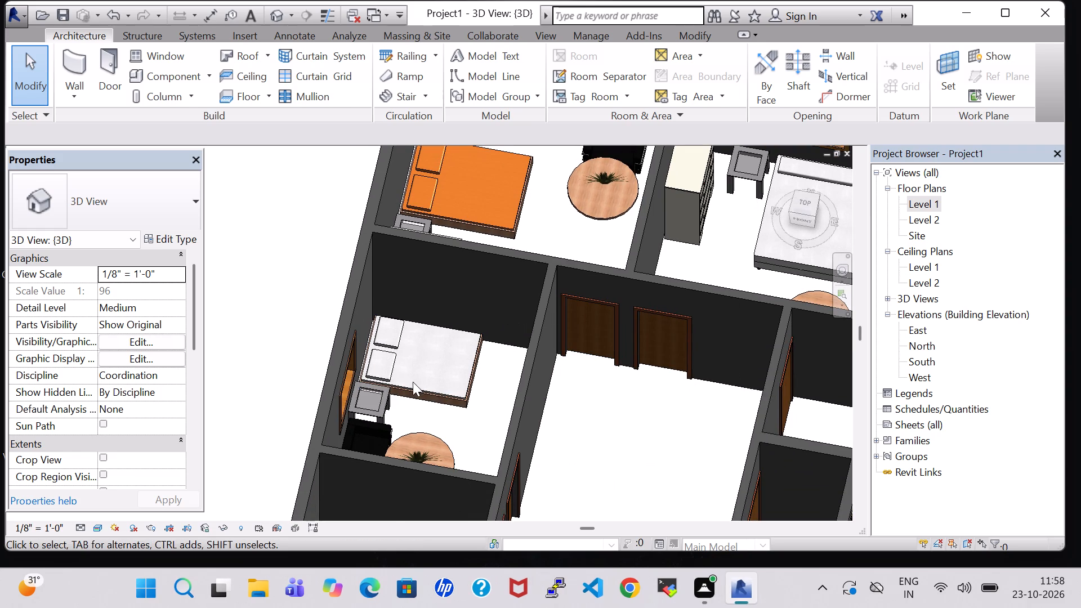
pyautogui.click(413, 383)
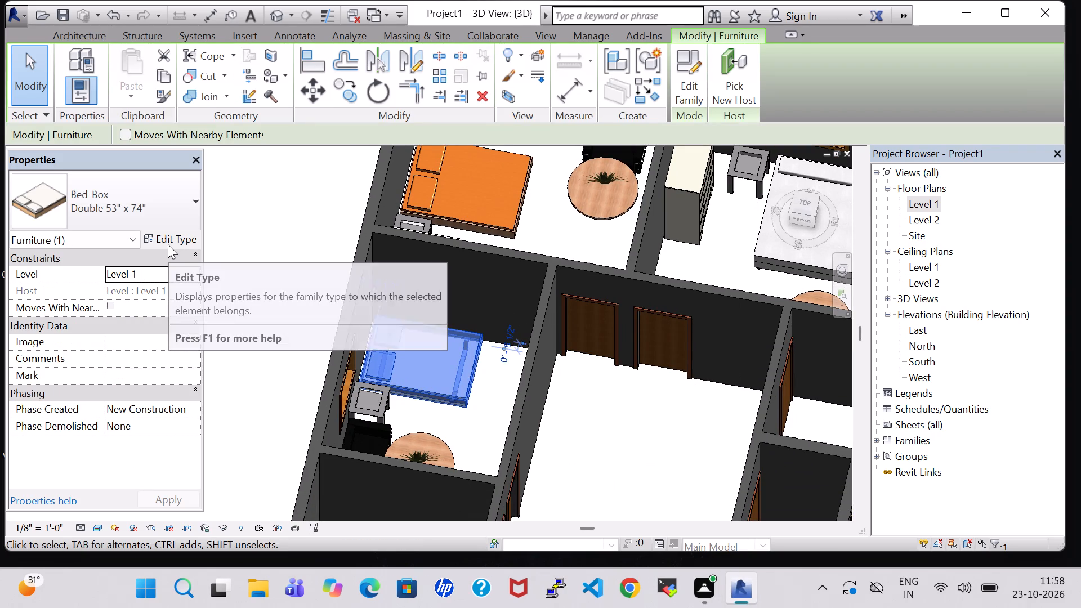
pyautogui.click(542, 220)
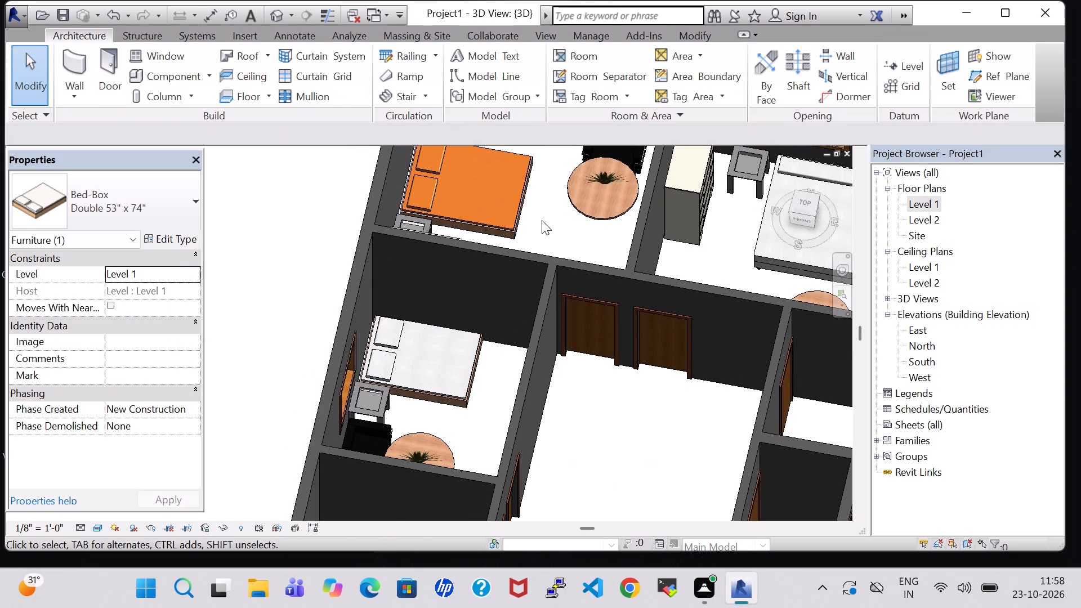
pyautogui.click(517, 217)
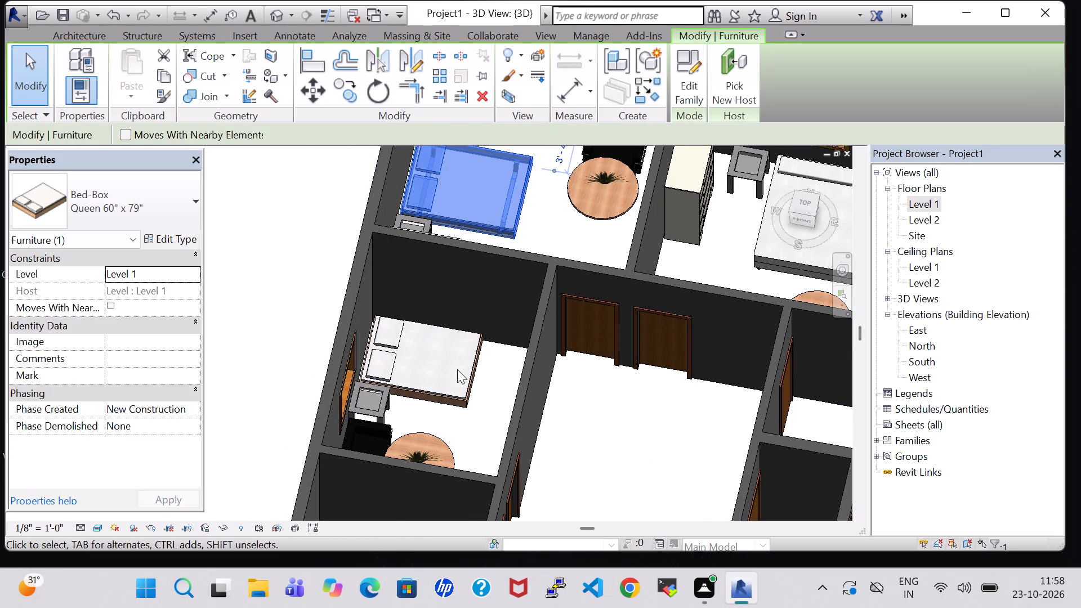
pyautogui.click(471, 375)
pyautogui.click(159, 241)
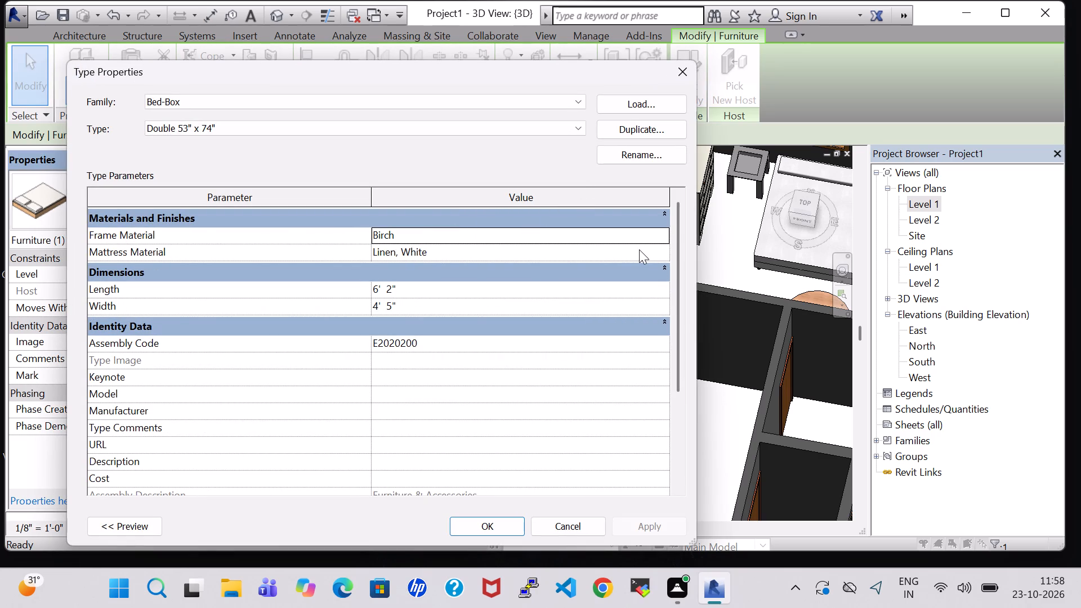
pyautogui.click(663, 249)
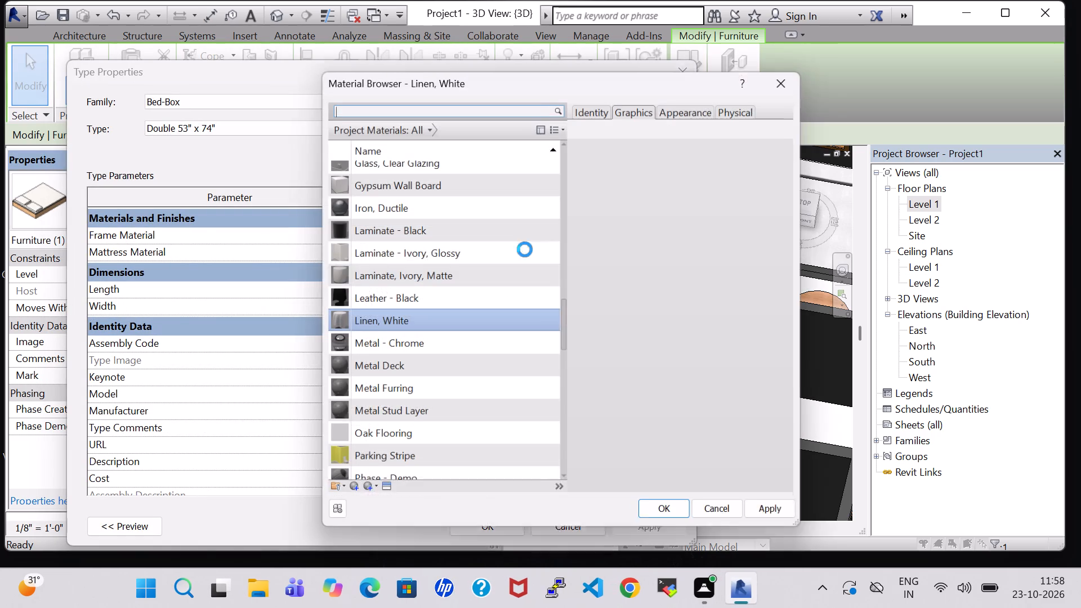
pyautogui.scroll(3, 383, 346)
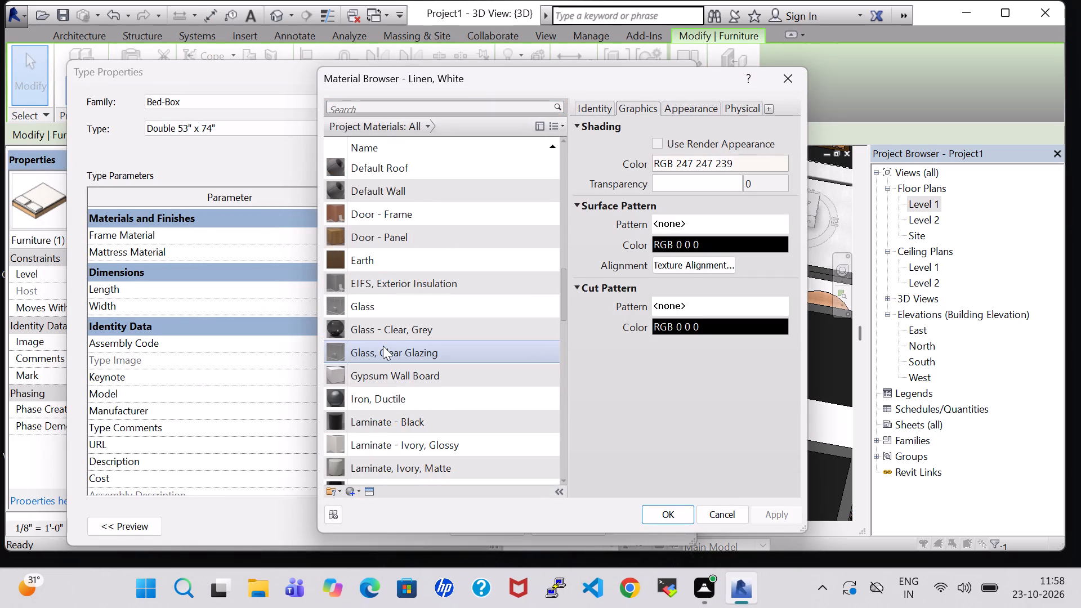
pyautogui.scroll(11, 383, 346)
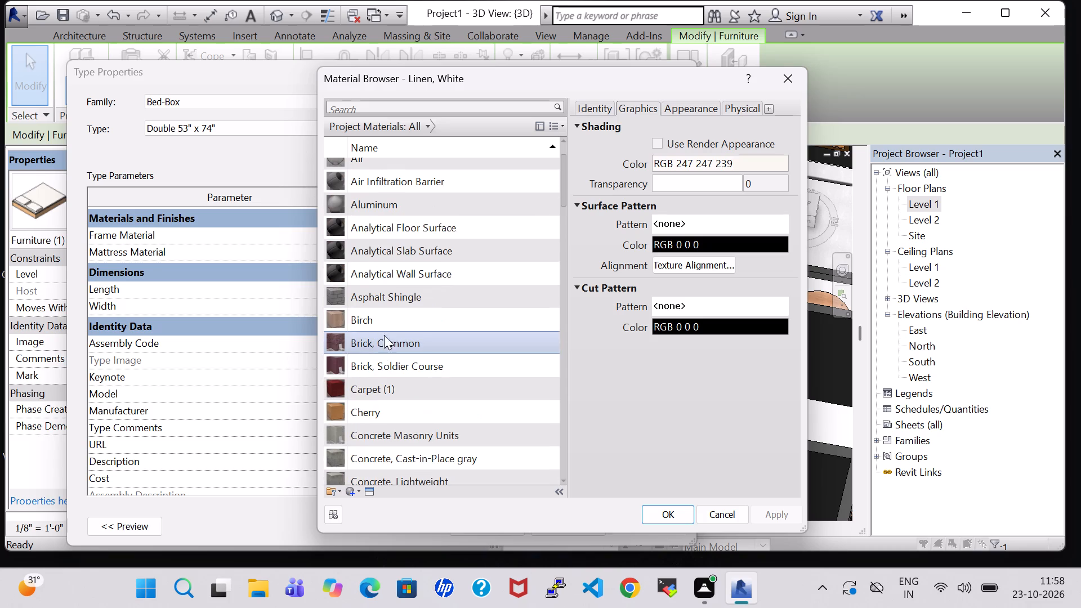
pyautogui.click(386, 411)
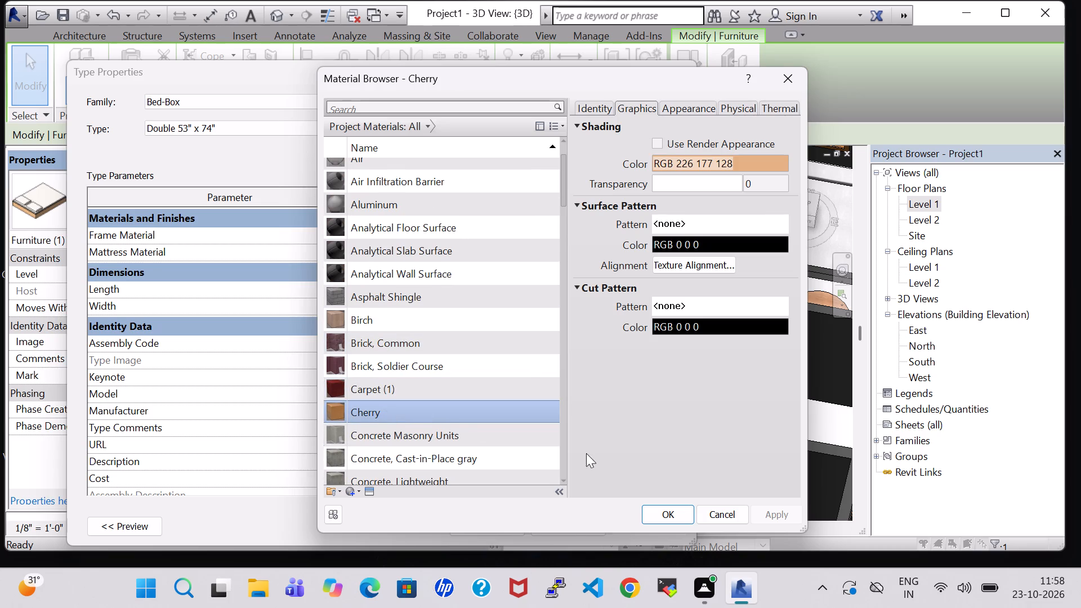
pyautogui.click(665, 512)
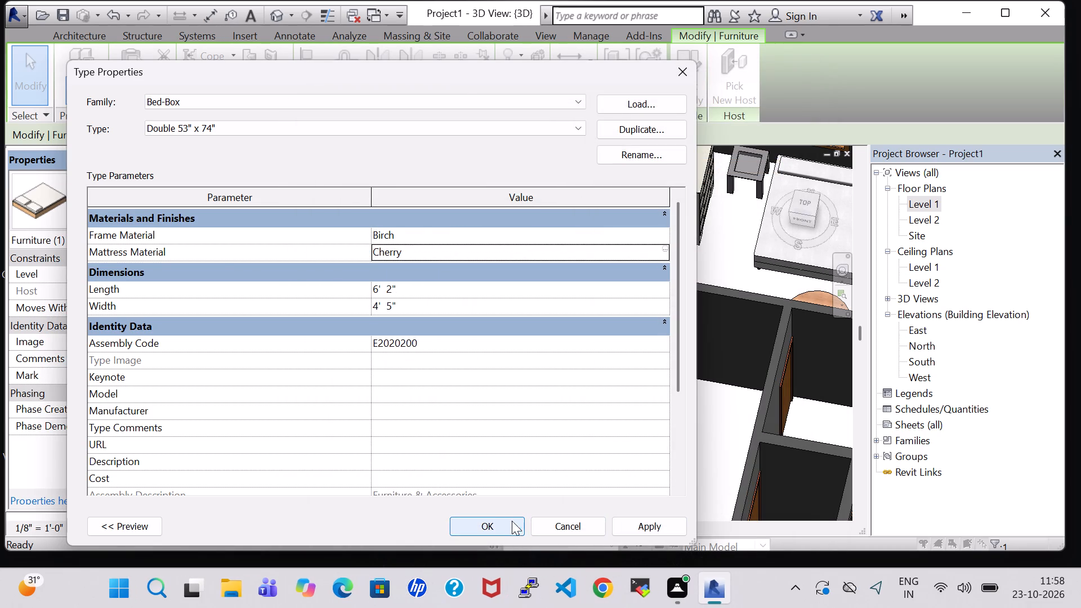
pyautogui.click(495, 521)
pyautogui.click(476, 423)
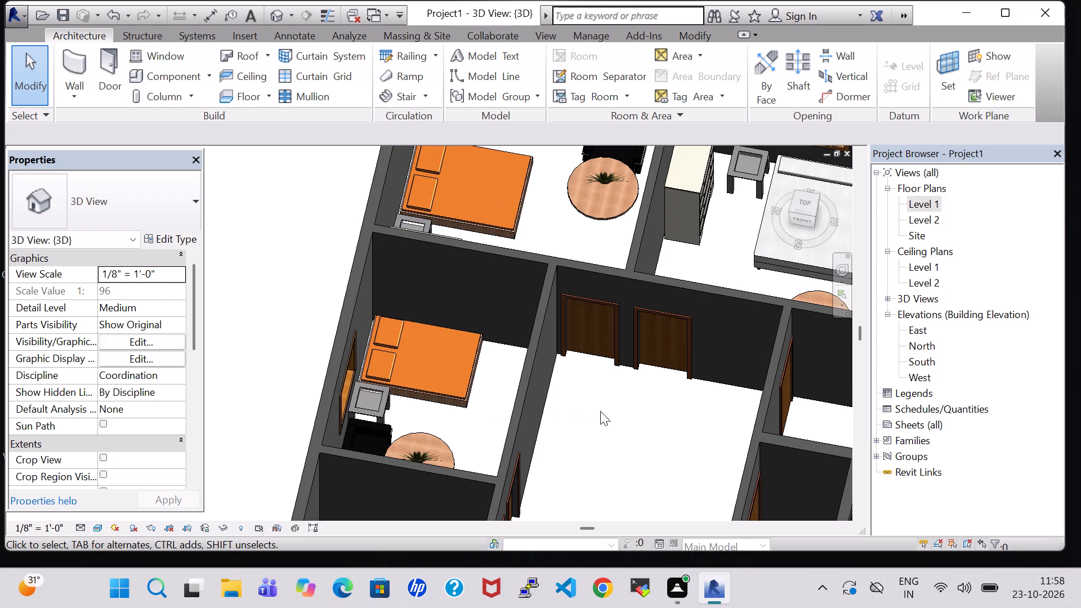
# Inspect the furnished rooms from above in 3D, examining the double bed room's bed, side table, sofa, round table and TV up close.
pyautogui.keyDown('shift'); pyautogui.moveTo(598, 403); pyautogui.dragTo(605, 476, button='middle'); pyautogui.keyUp('shift')
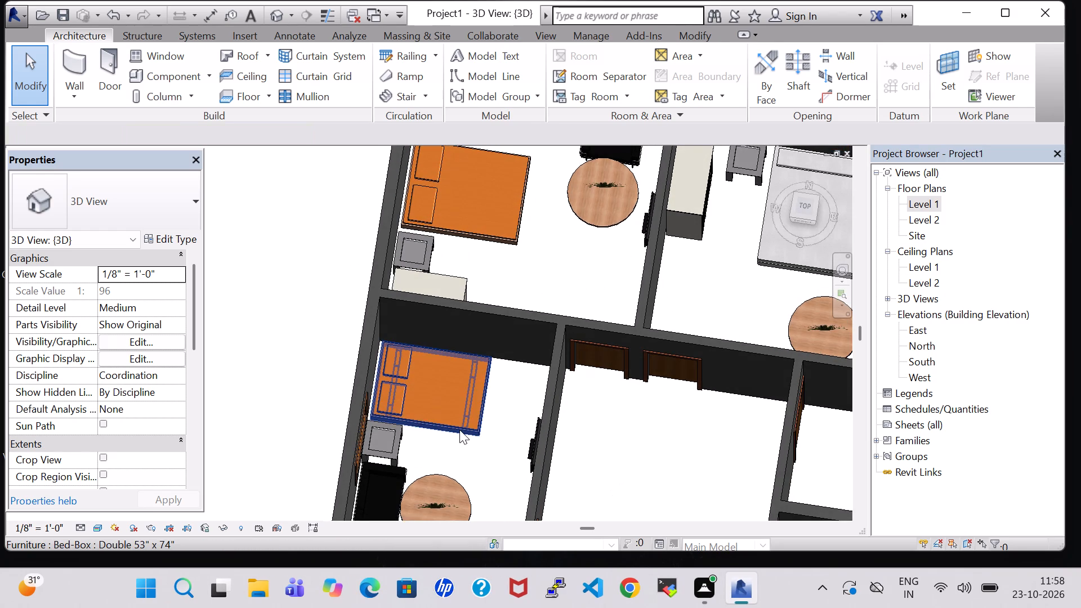
pyautogui.click(459, 430)
pyautogui.click(671, 427)
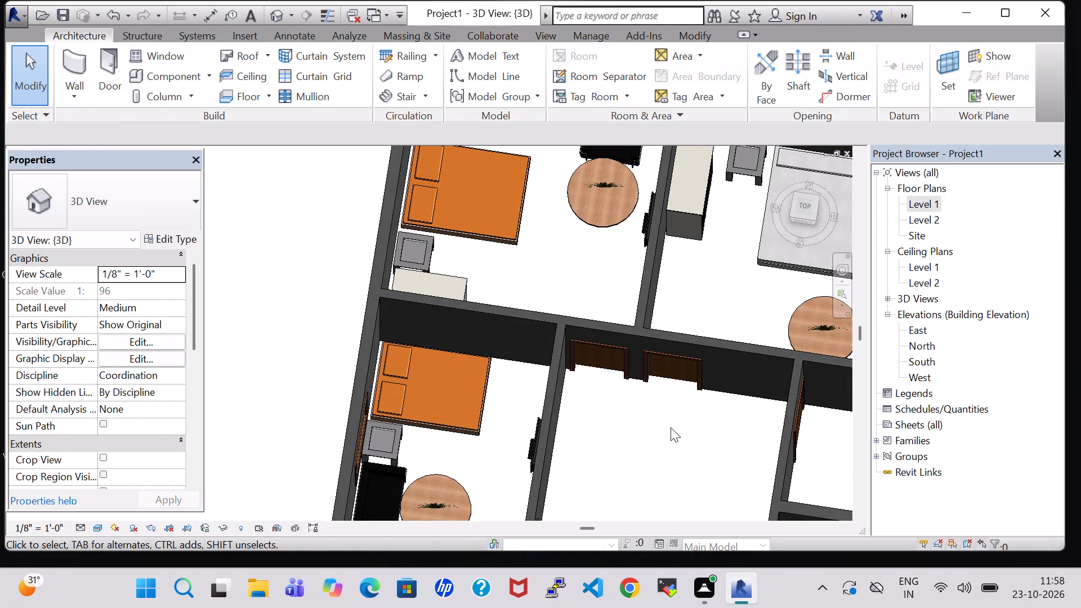
pyautogui.scroll(-2, 671, 427)
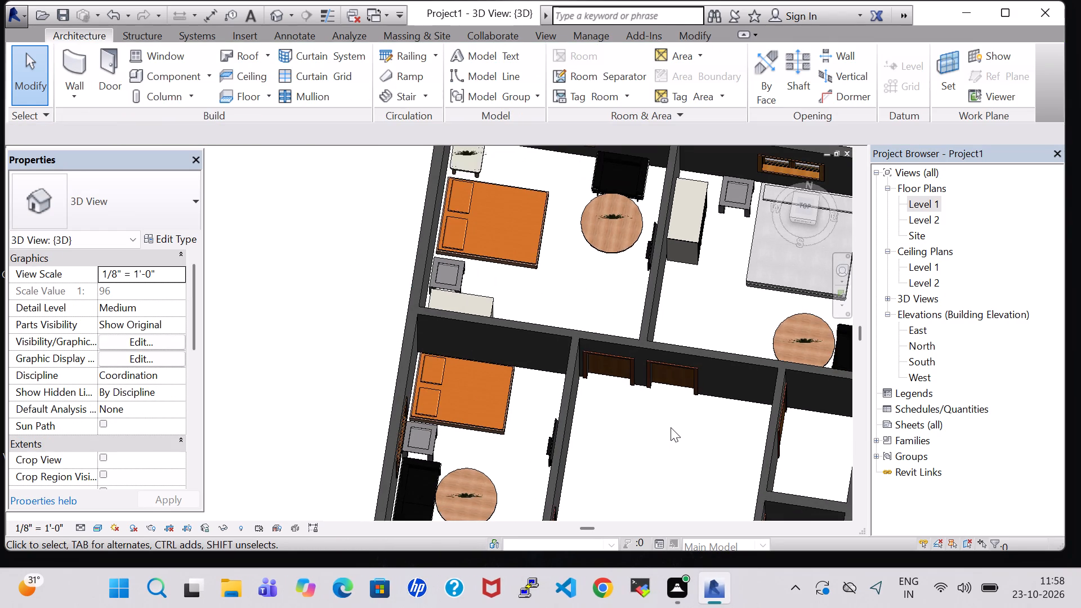
pyautogui.moveTo(671, 427); pyautogui.dragTo(618, 340, button='middle')
pyautogui.scroll(2, 453, 362)
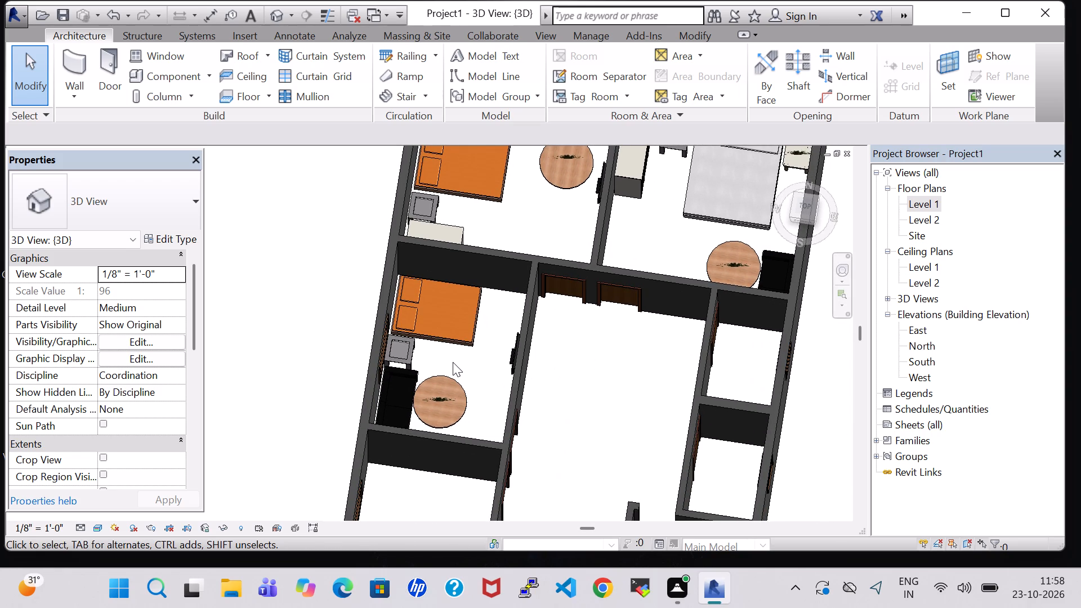
pyautogui.scroll(2, 453, 362)
pyautogui.moveTo(453, 362); pyautogui.dragTo(471, 362, button='middle')
pyautogui.scroll(1, 453, 362)
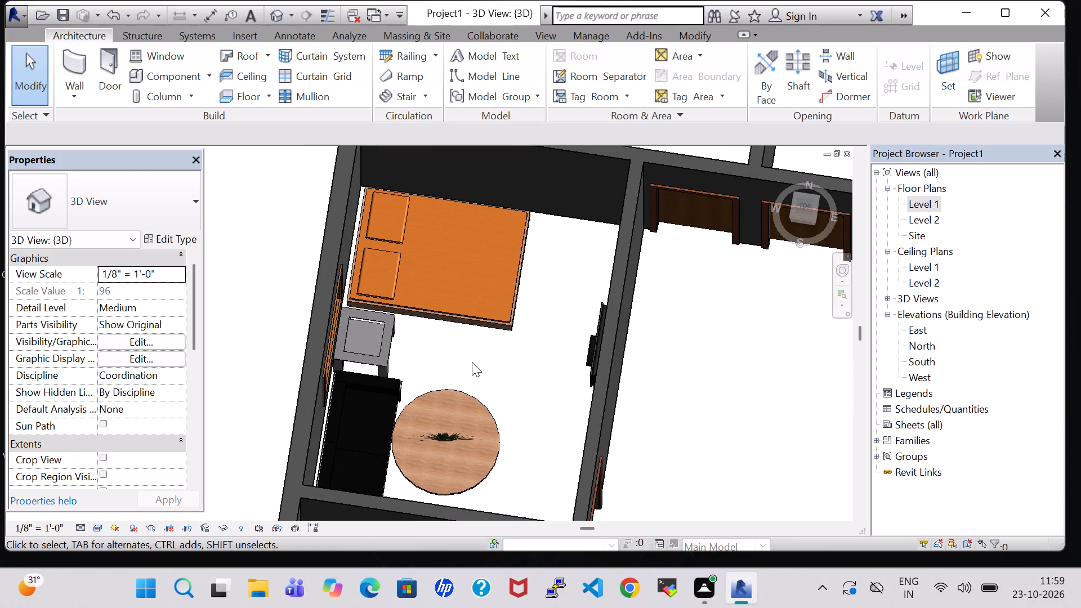
pyautogui.moveTo(558, 249); pyautogui.dragTo(559, 312, button='middle')
pyautogui.middleClick(544, 364)
pyautogui.scroll(3, 544, 364)
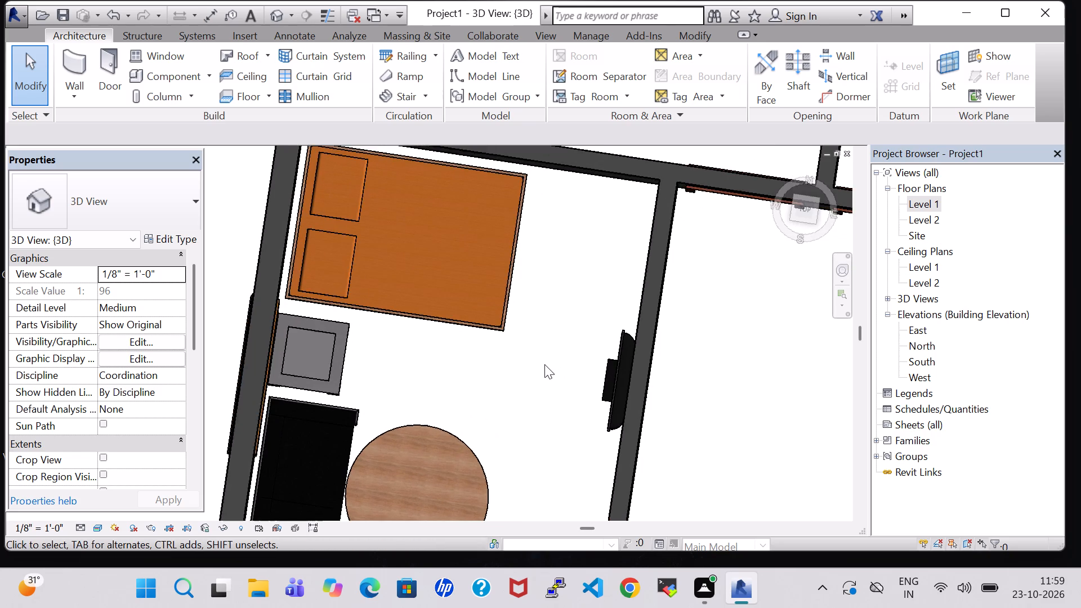
pyautogui.moveTo(544, 364); pyautogui.dragTo(575, 302, button='middle')
pyautogui.scroll(1, 544, 364)
pyautogui.scroll(-5, 575, 294)
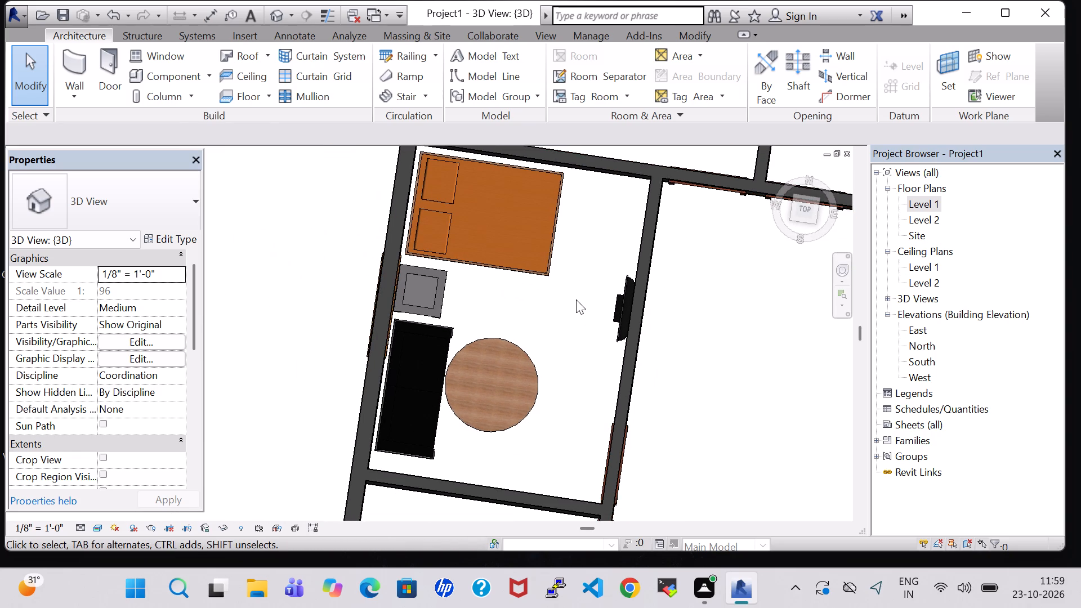
# On the Level 1 floor plan, place a tagged room in the sofa and double bed room and name it BEDROOM.
pyautogui.moveTo(576, 299); pyautogui.dragTo(560, 280, button='middle')
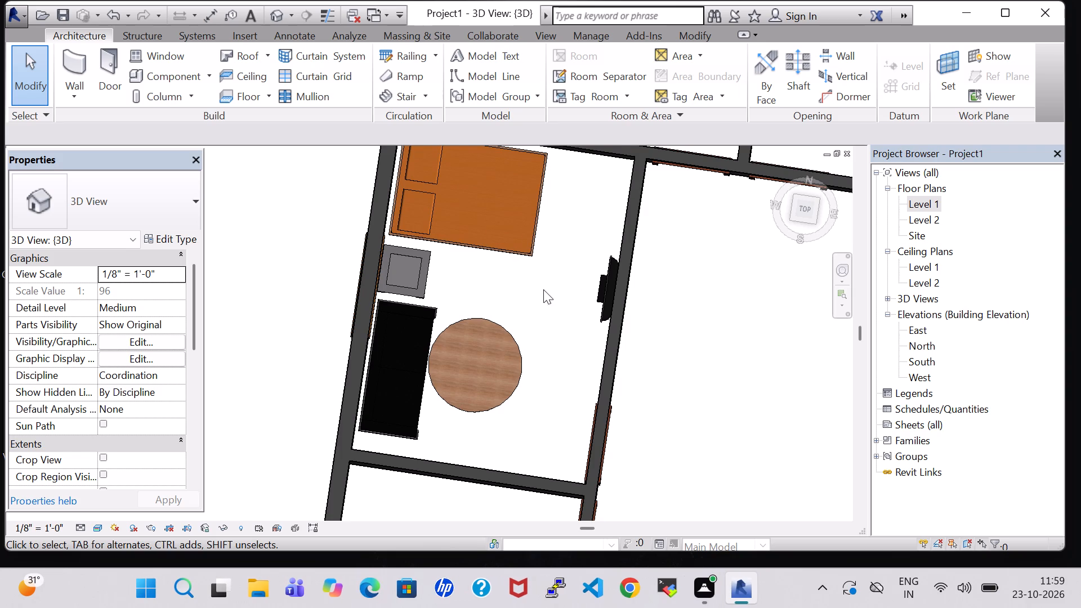
pyautogui.scroll(-1, 541, 297)
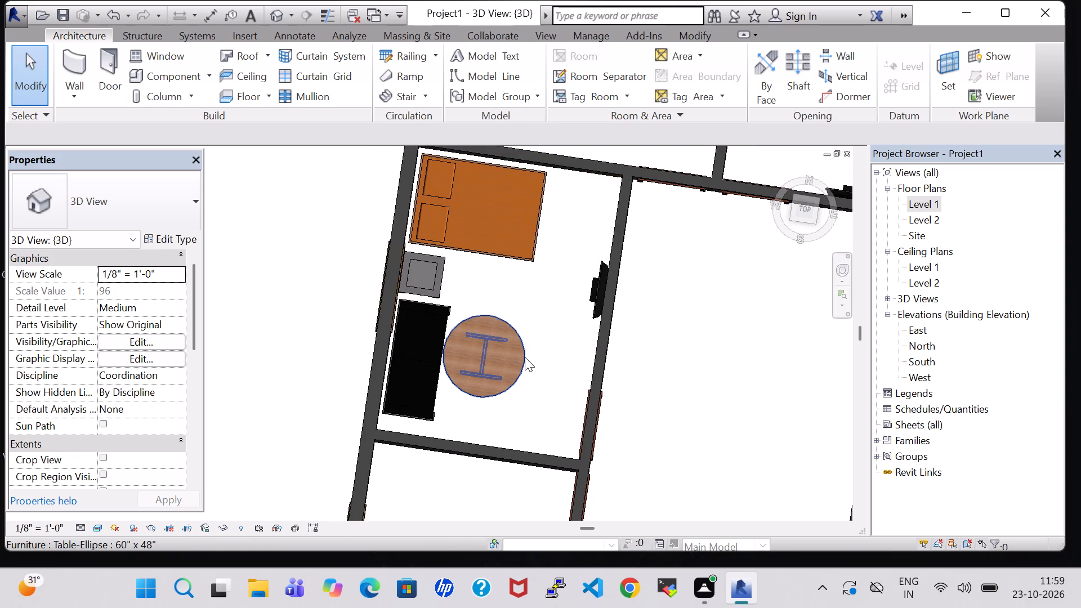
pyautogui.doubleClick(923, 209)
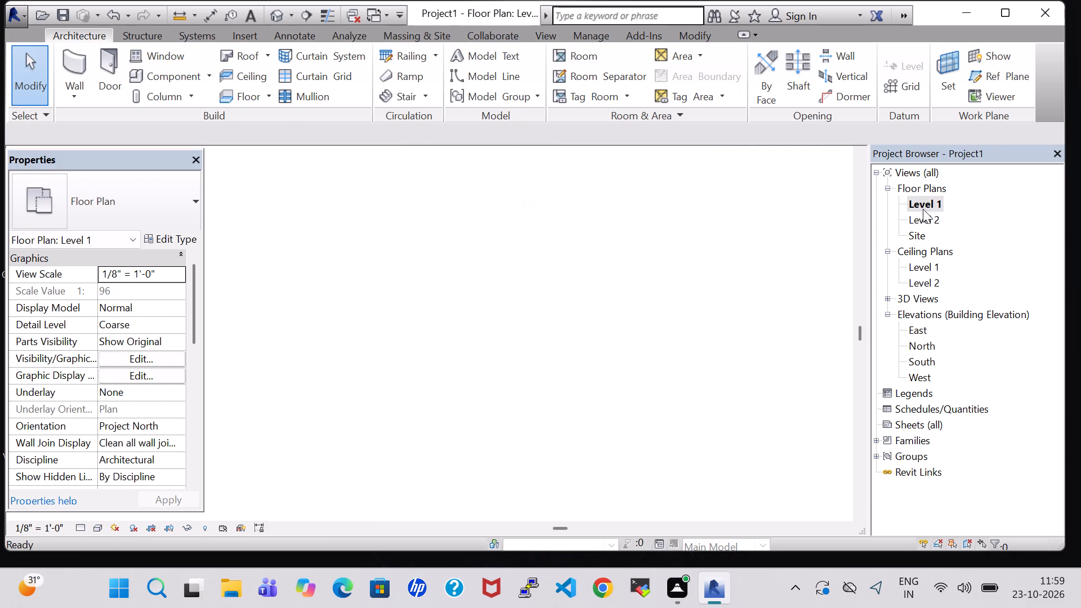
pyautogui.scroll(-3, 713, 324)
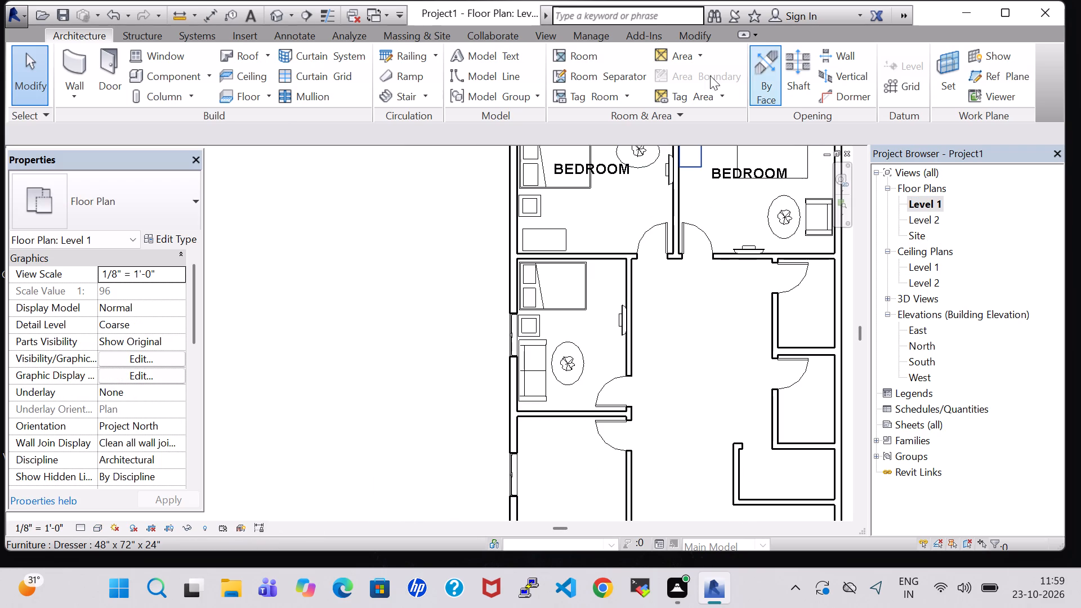
pyautogui.click(591, 56)
pyautogui.click(575, 339)
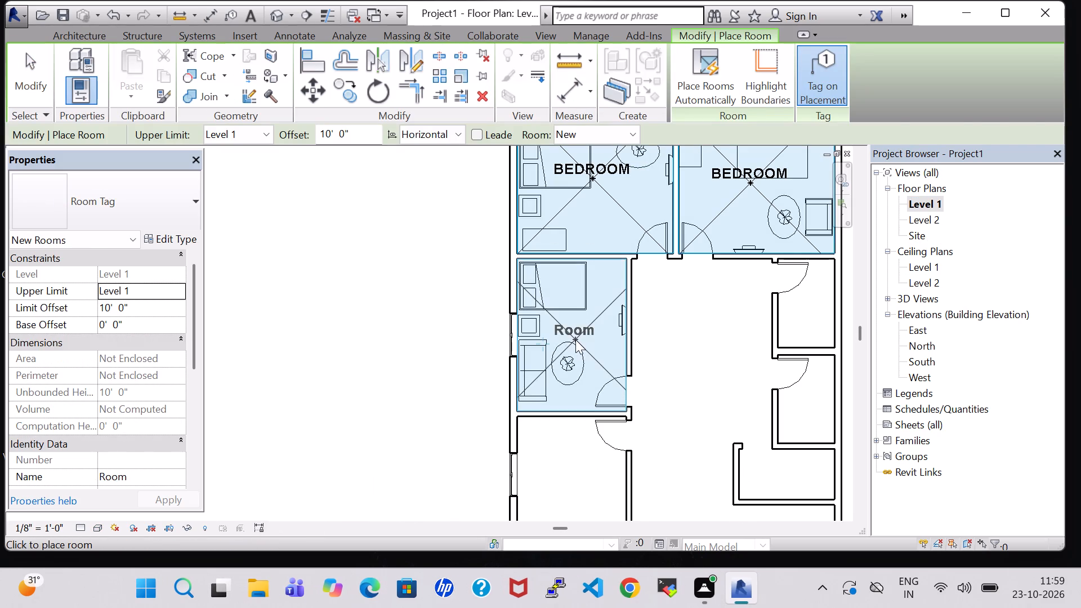
pyautogui.press('Escape')
pyautogui.press('Escape')
pyautogui.doubleClick(575, 332)
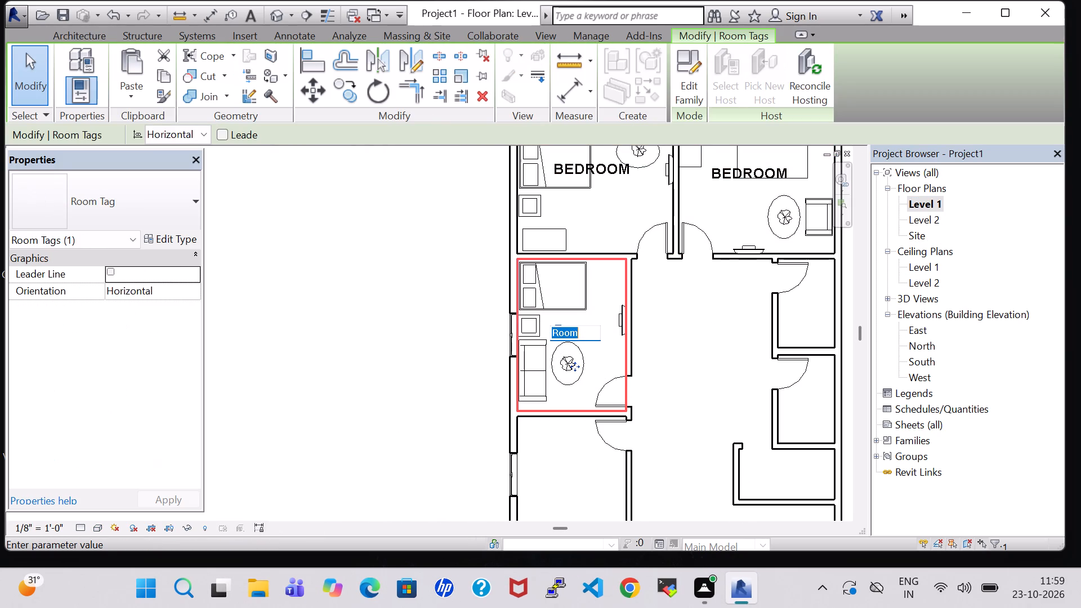
pyautogui.press('BackSpace')
pyautogui.write('BEDROOM')
pyautogui.press('space')
pyautogui.press('Return')
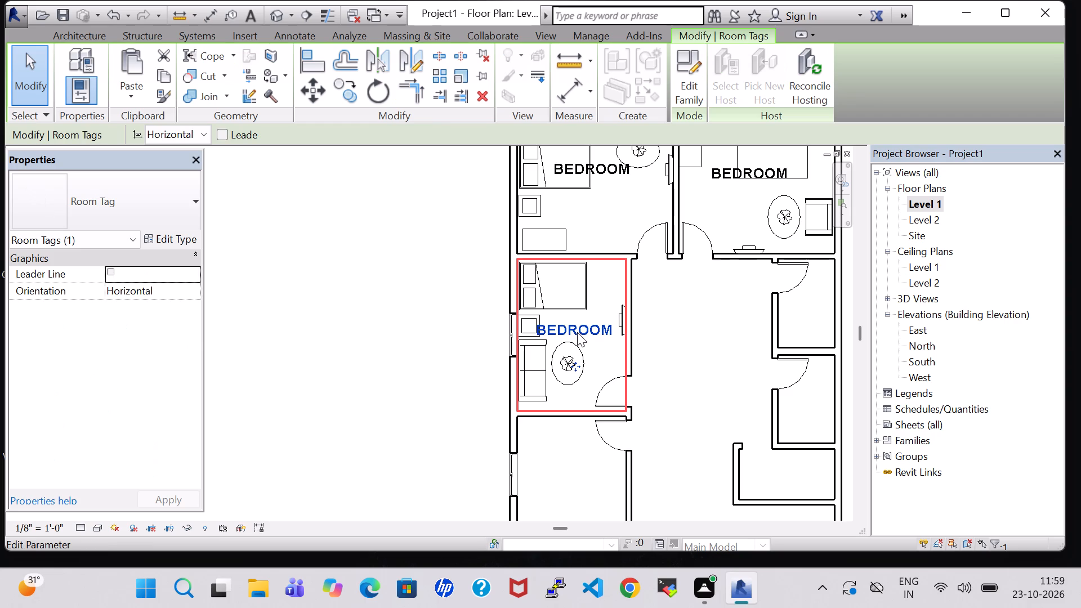
pyautogui.click(736, 355)
# Load the Tub-Free Standing-3D family from the Bathtubs folder of the architectural plumbing fixtures library for placement.
pyautogui.moveTo(677, 330); pyautogui.dragTo(613, 369, button='middle')
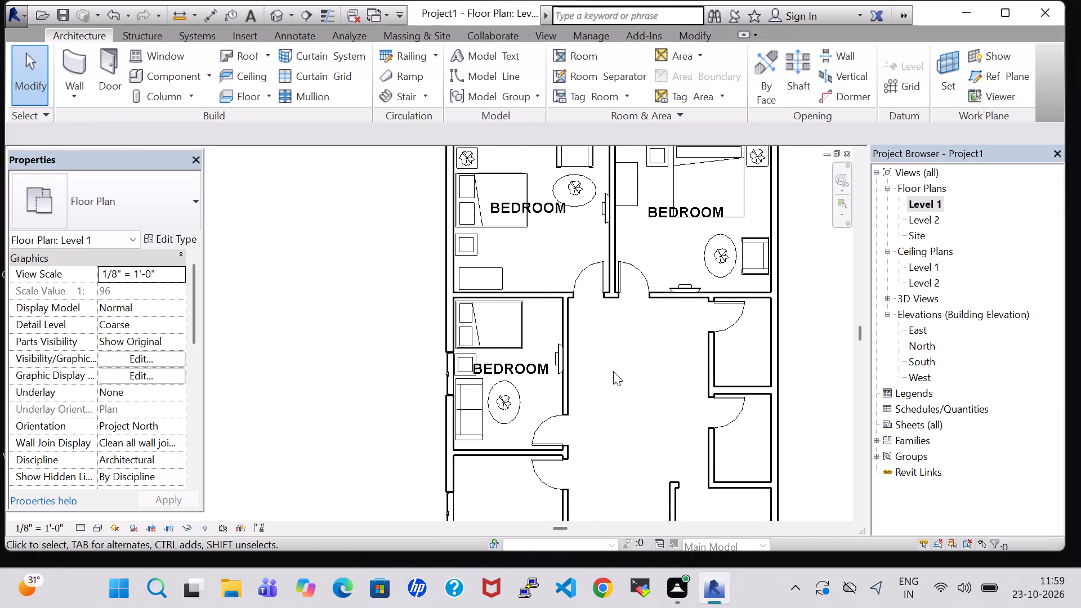
pyautogui.scroll(-1, 613, 371)
pyautogui.moveTo(613, 371); pyautogui.dragTo(593, 303, button='middle')
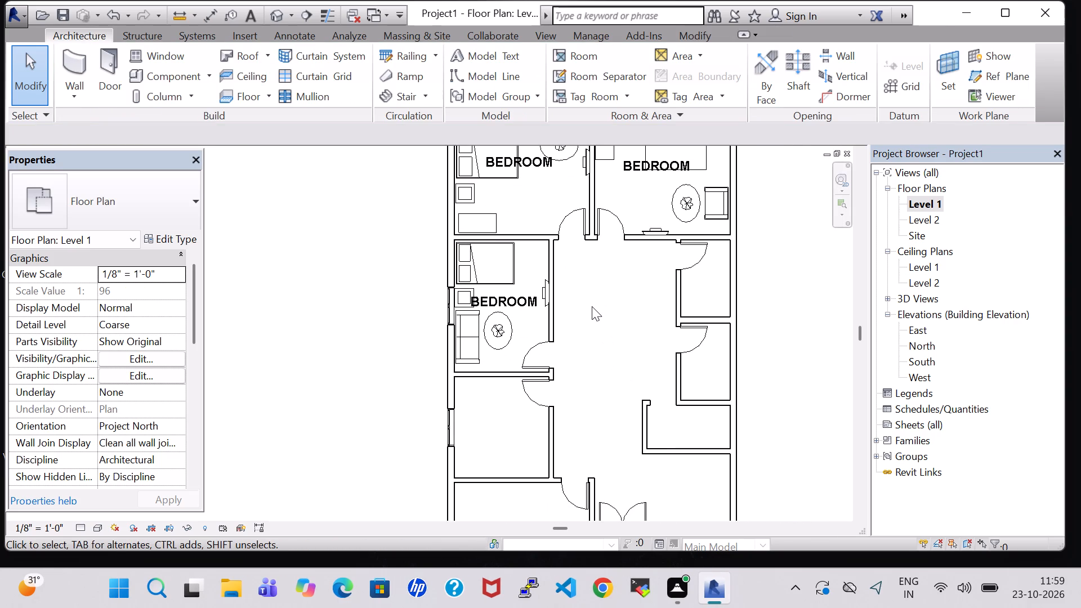
pyautogui.moveTo(592, 306); pyautogui.dragTo(486, 331, button='middle')
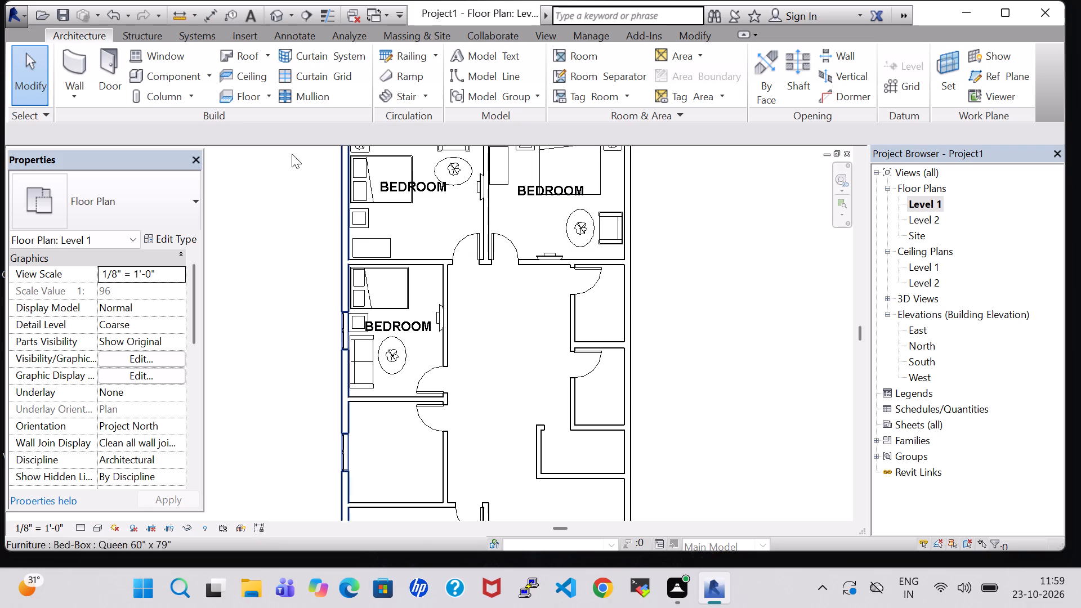
pyautogui.click(168, 82)
pyautogui.click(686, 70)
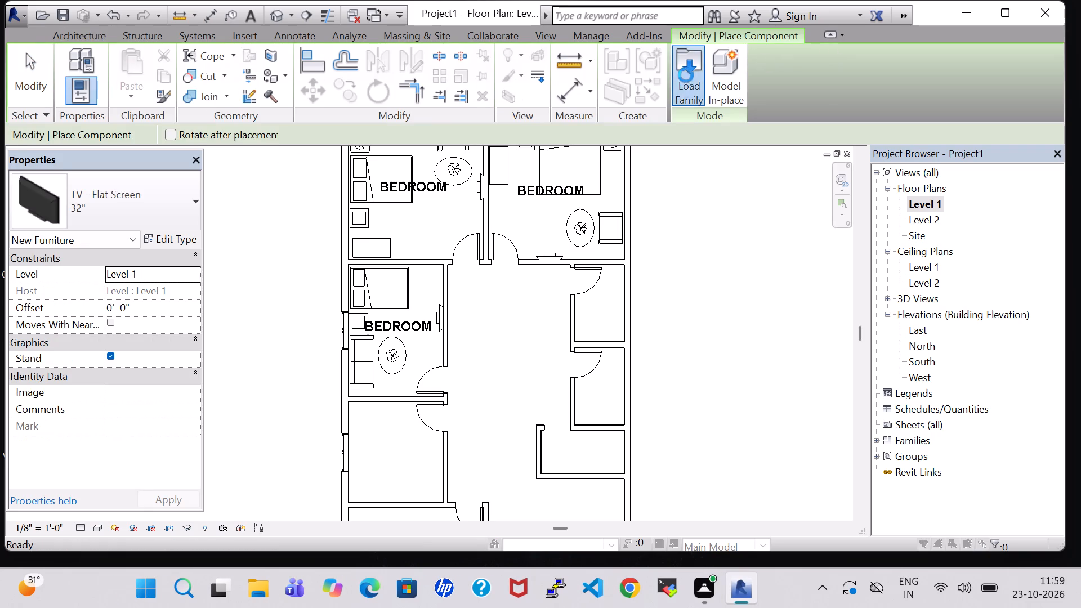
pyautogui.click(634, 388)
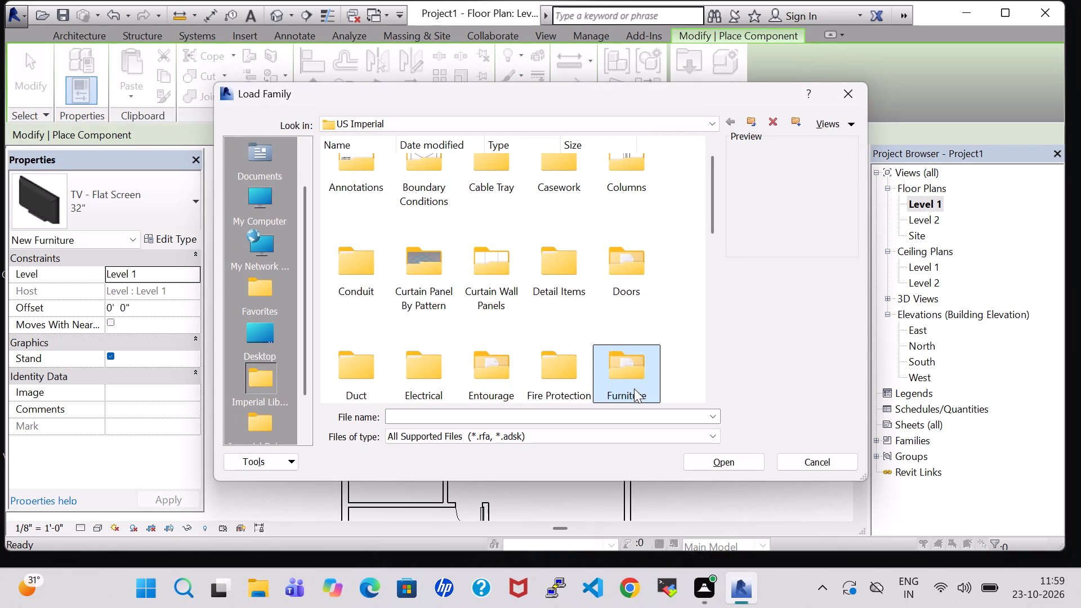
pyautogui.press('p')
pyautogui.doubleClick(463, 189)
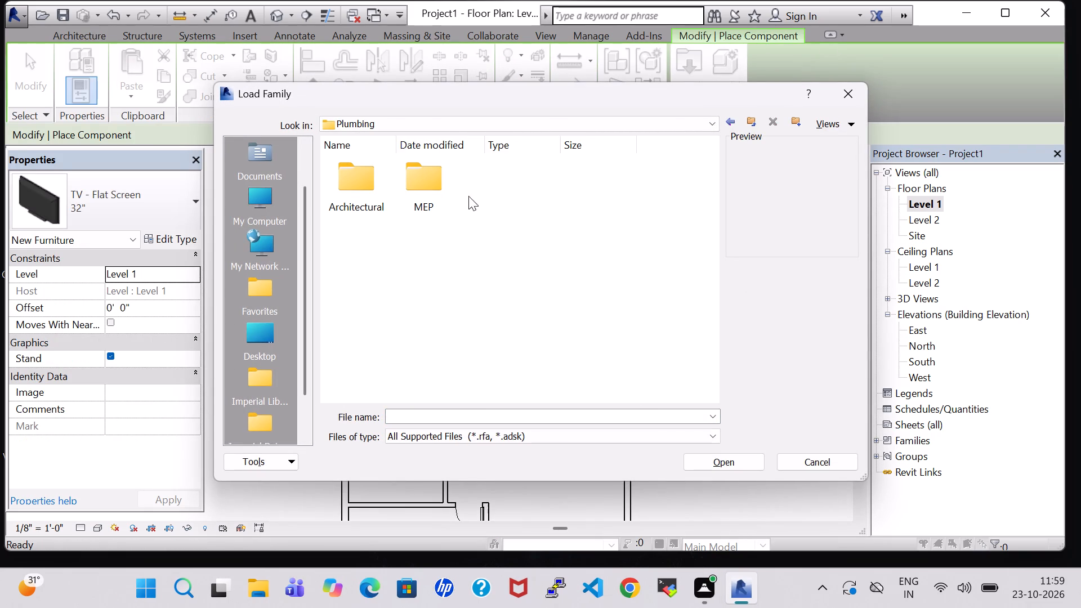
pyautogui.doubleClick(374, 184)
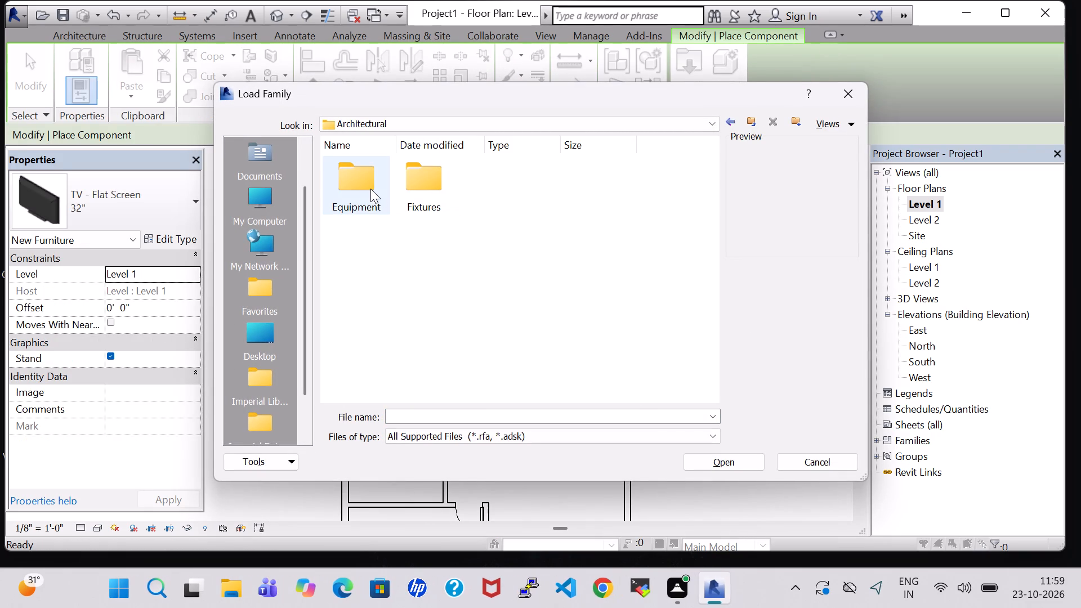
pyautogui.doubleClick(430, 191)
pyautogui.doubleClick(370, 180)
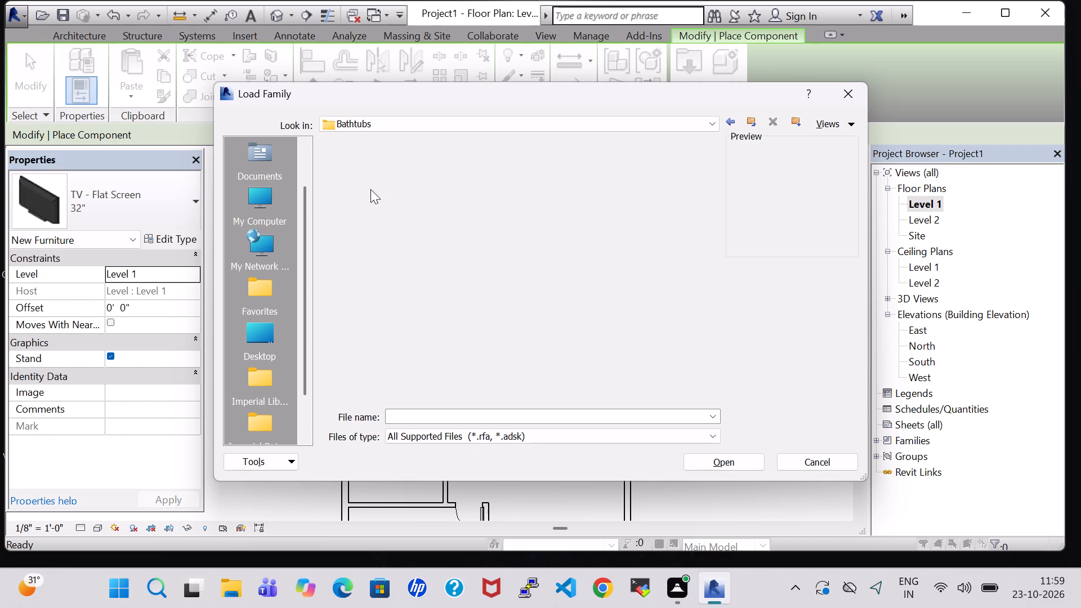
pyautogui.click(412, 190)
pyautogui.click(732, 455)
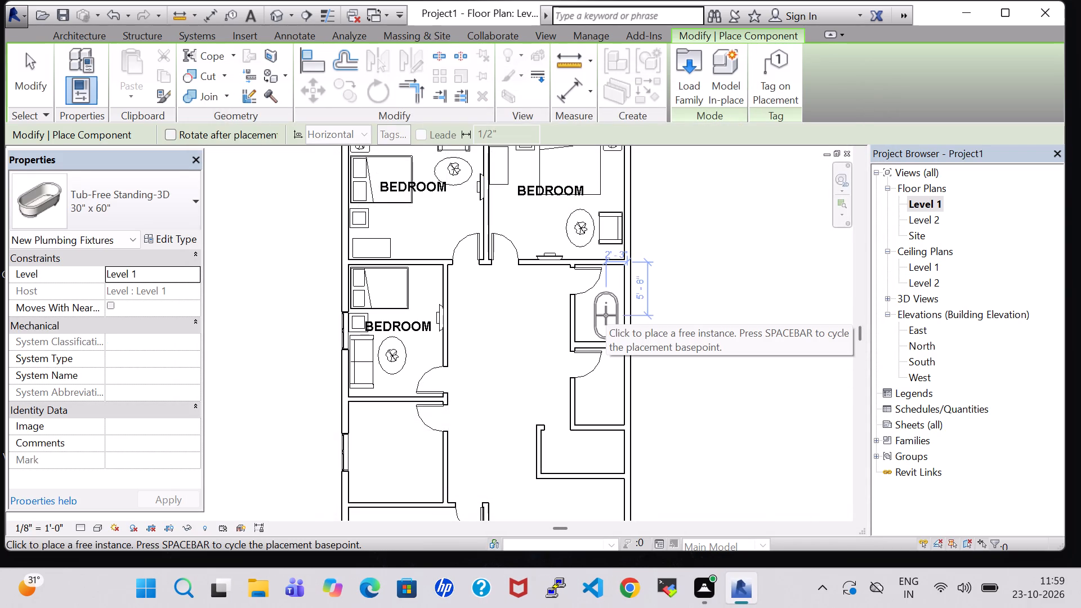
# Place the 30" x 60" tub north-south in the northern small east-side room, centred about 1' 11" from the east wall and 5' 10" from the north wall.
pyautogui.press('space')
pyautogui.press('space')
pyautogui.press('space')
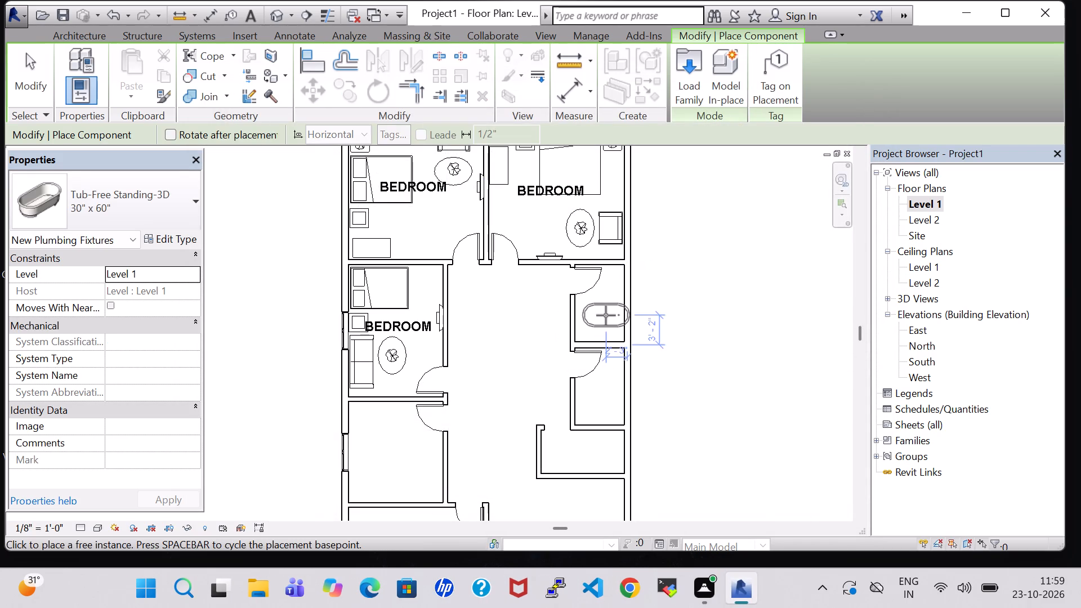
pyautogui.press('space')
pyautogui.scroll(6, 606, 315)
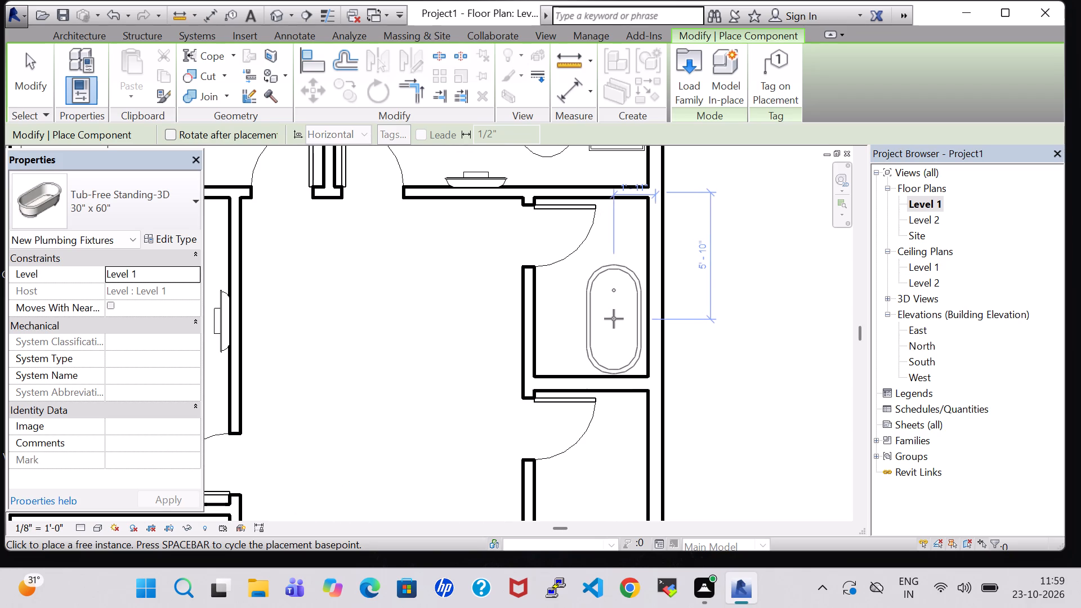
pyautogui.click(614, 319)
pyautogui.press('Escape')
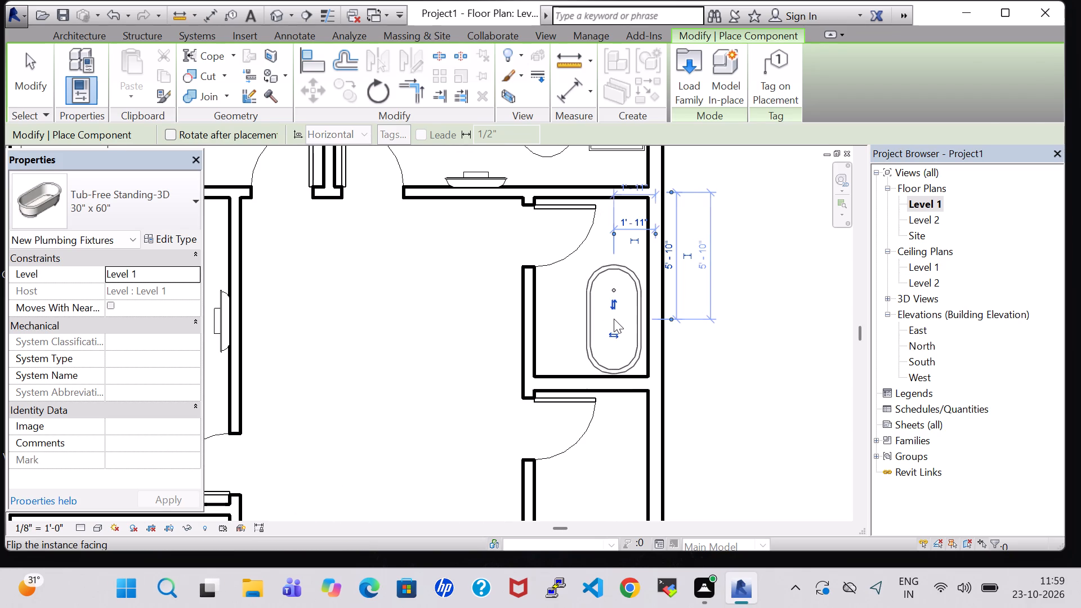
pyautogui.press('Escape')
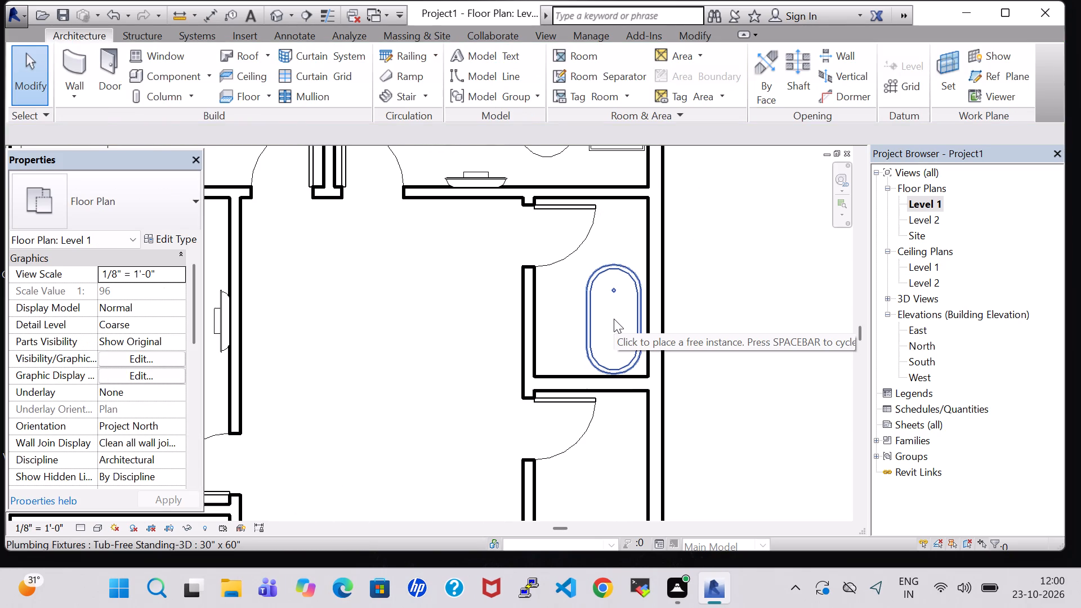
# Flip the facing of the placed bathtub so its drain end points south.
pyautogui.click(614, 319)
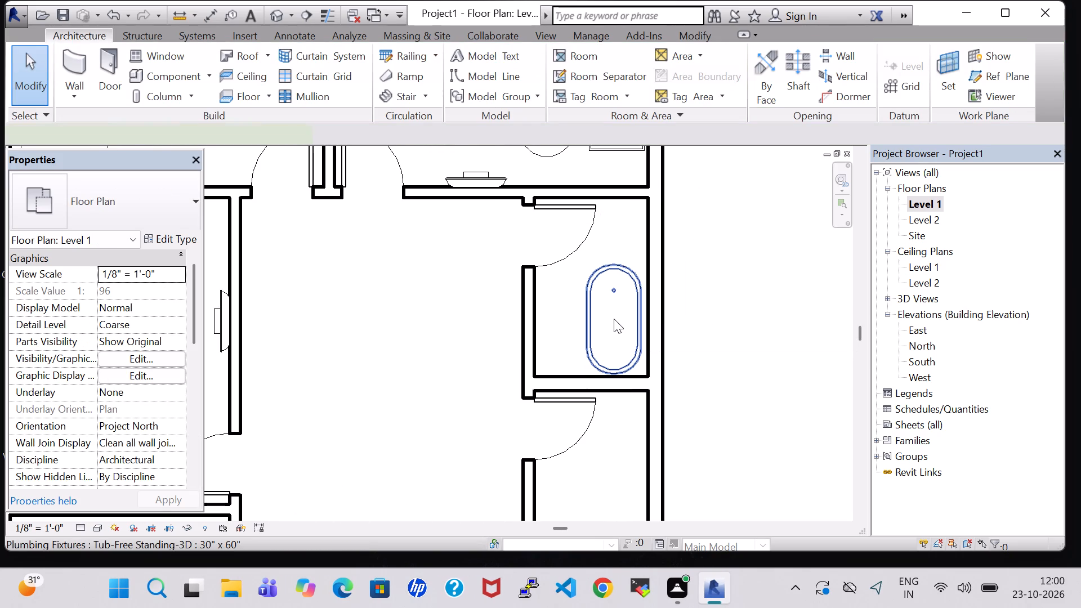
pyautogui.moveTo(614, 319); pyautogui.dragTo(597, 381, button='middle')
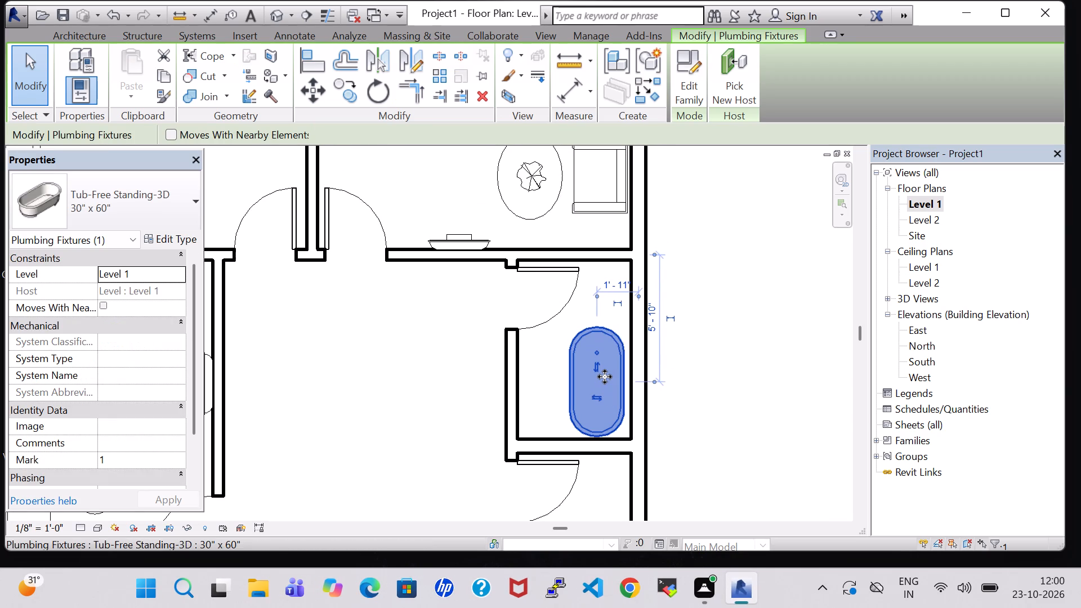
pyautogui.click(605, 377)
pyautogui.moveTo(598, 377); pyautogui.dragTo(642, 164, button='middle')
pyautogui.scroll(1, 598, 377)
pyautogui.scroll(-3, 644, 160)
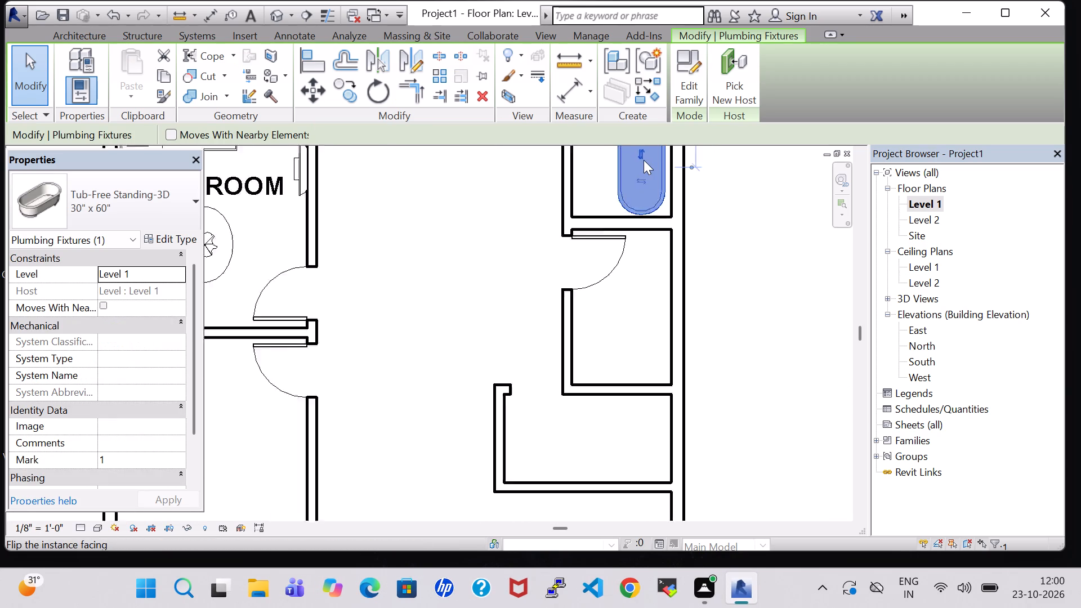
pyautogui.scroll(-1, 644, 160)
pyautogui.moveTo(639, 169); pyautogui.dragTo(642, 260)
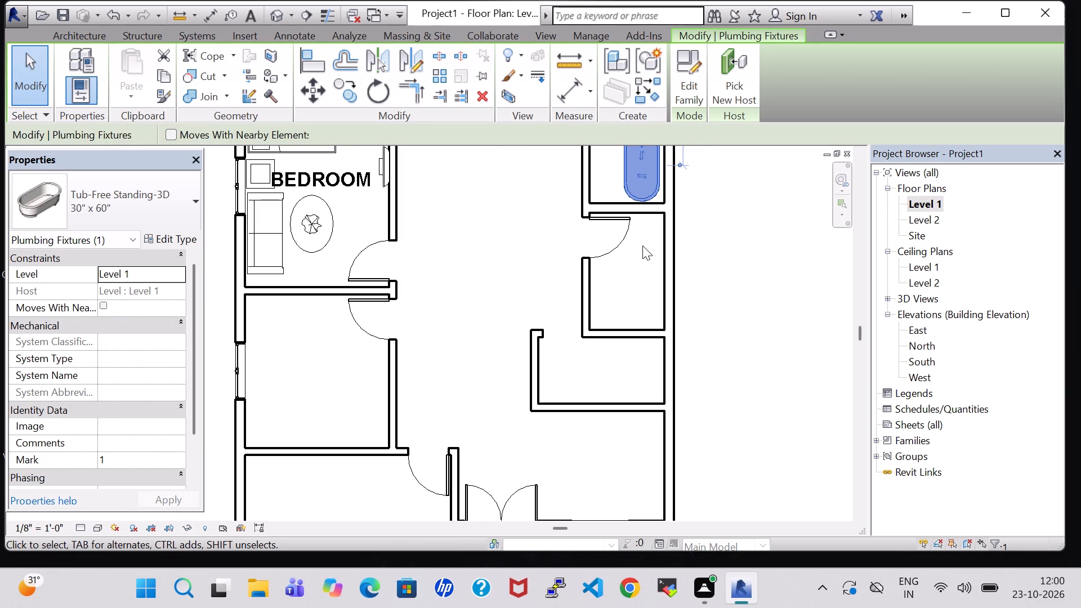
pyautogui.moveTo(642, 202); pyautogui.dragTo(641, 234, button='middle')
pyautogui.click(638, 193)
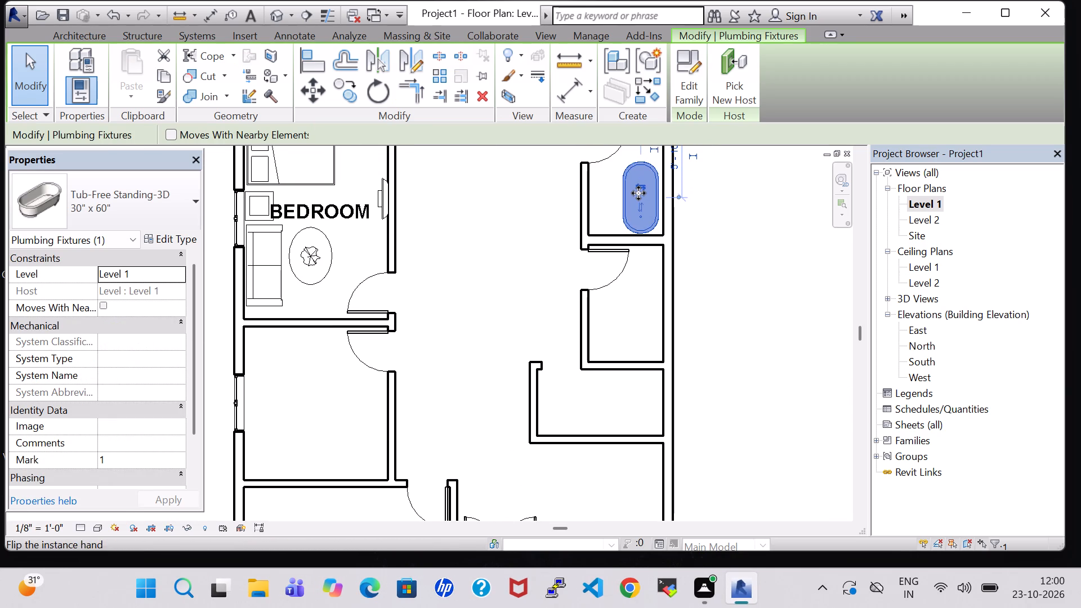
pyautogui.moveTo(638, 193); pyautogui.dragTo(625, 254)
# Create a similar tub, turned east-west, along the south wall of the next small room, centred about 2' 10" from the west wall.
pyautogui.rightClick(647, 220)
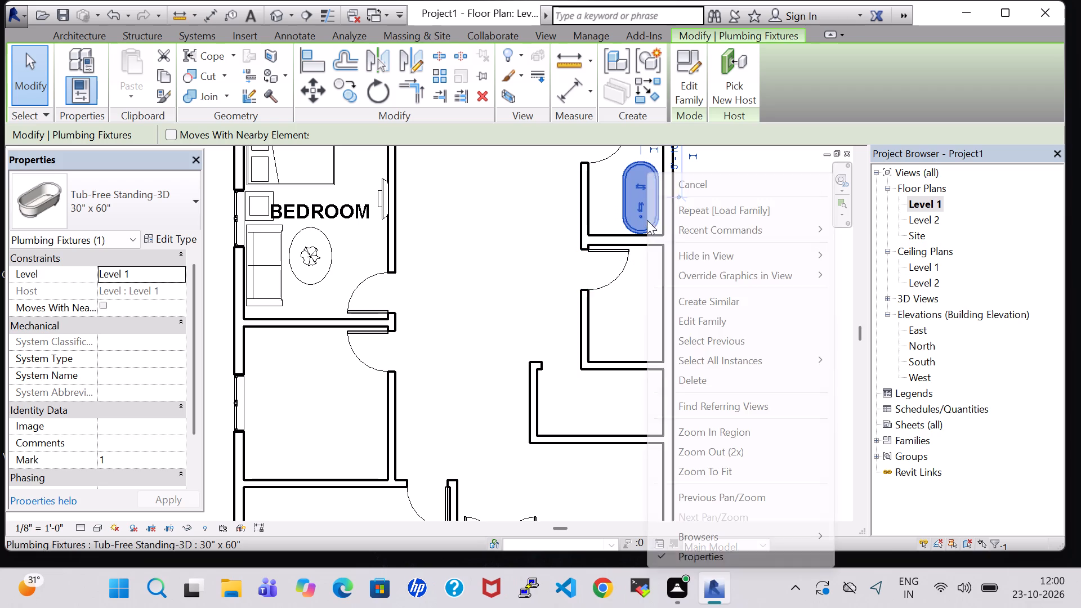
pyautogui.click(723, 295)
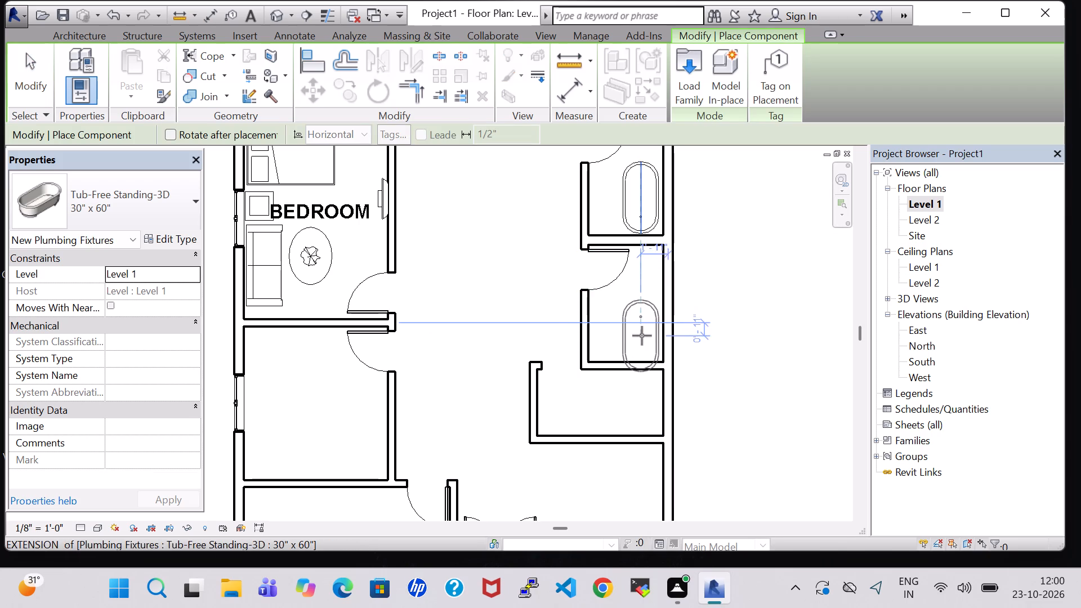
pyautogui.press('space')
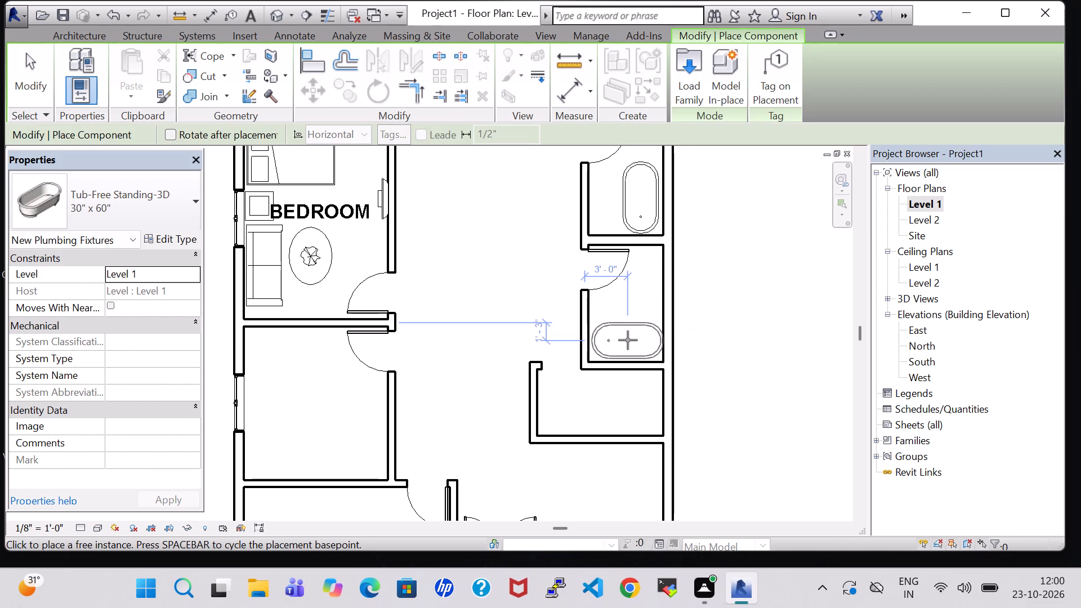
pyautogui.scroll(5, 628, 340)
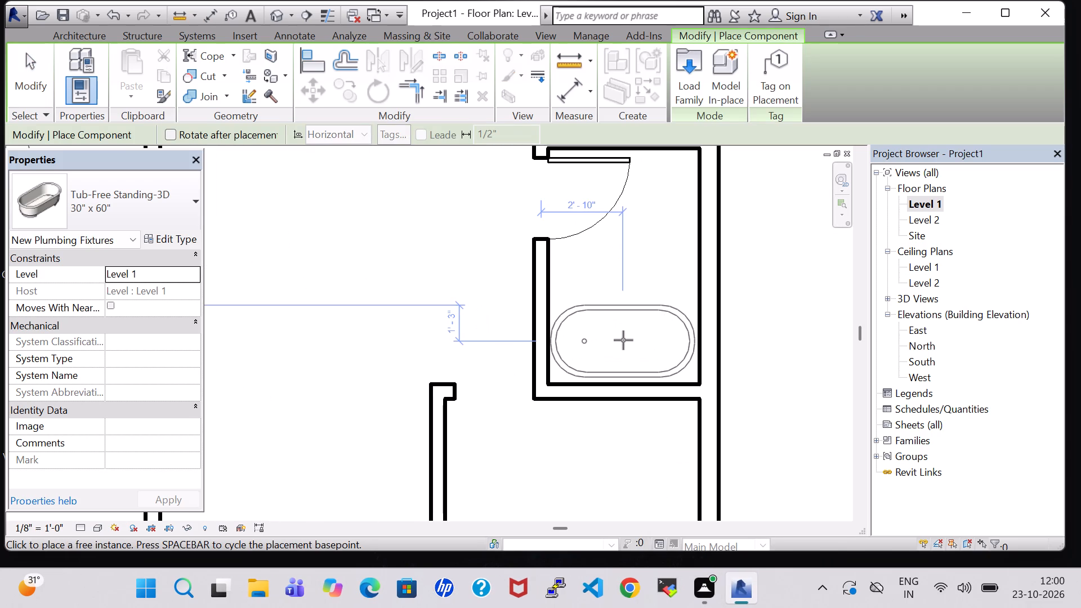
pyautogui.click(623, 340)
pyautogui.press('Escape')
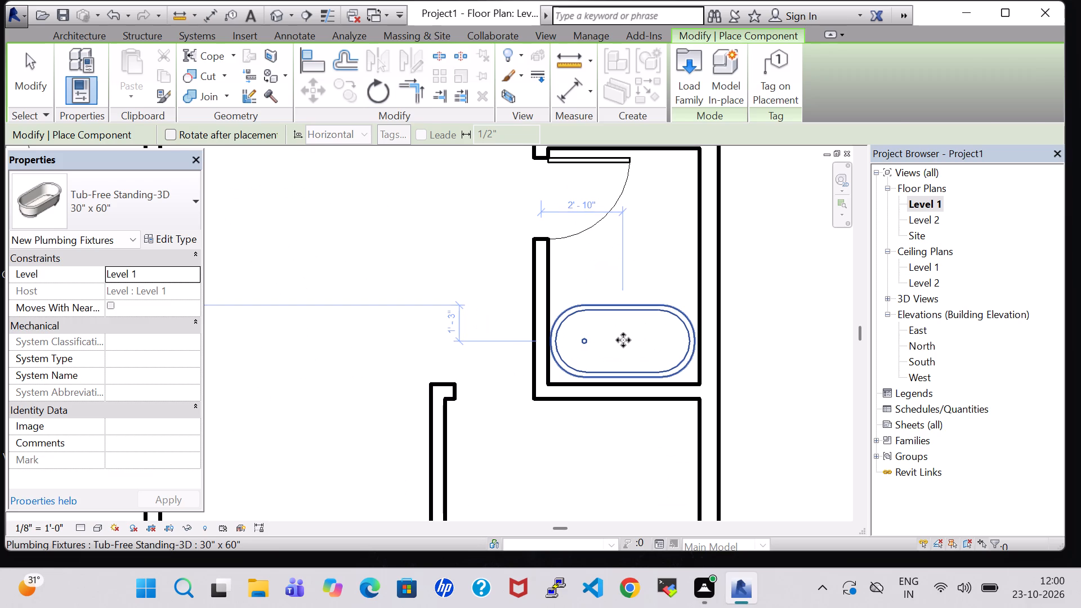
pyautogui.press('Escape')
# Set the Tub-Free Standing-3D 30" x 60" type's length to 4' 8".
pyautogui.click(623, 312)
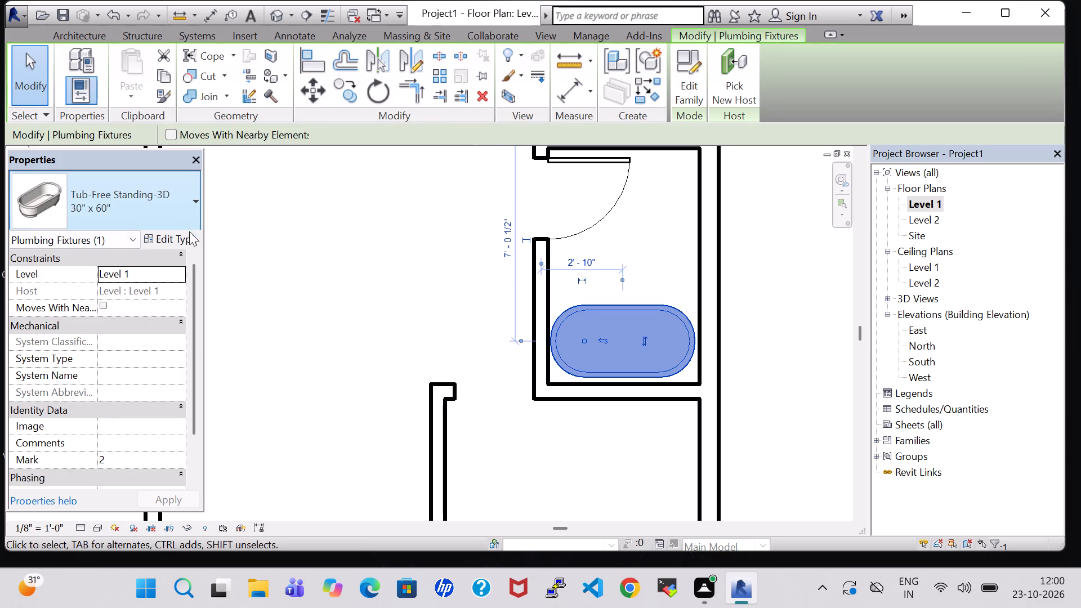
pyautogui.click(182, 239)
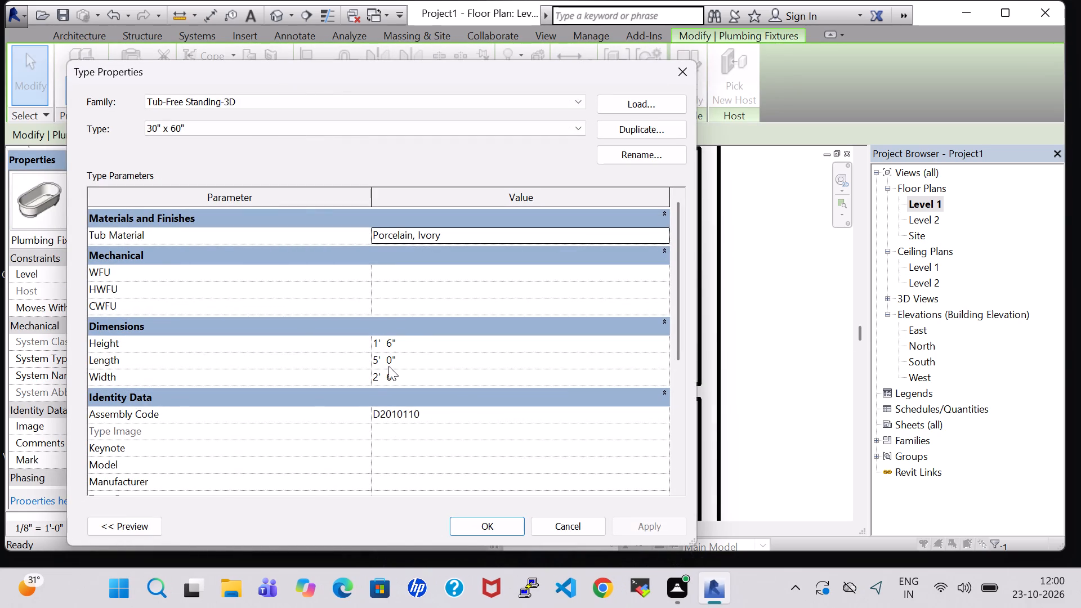
pyautogui.click(379, 360)
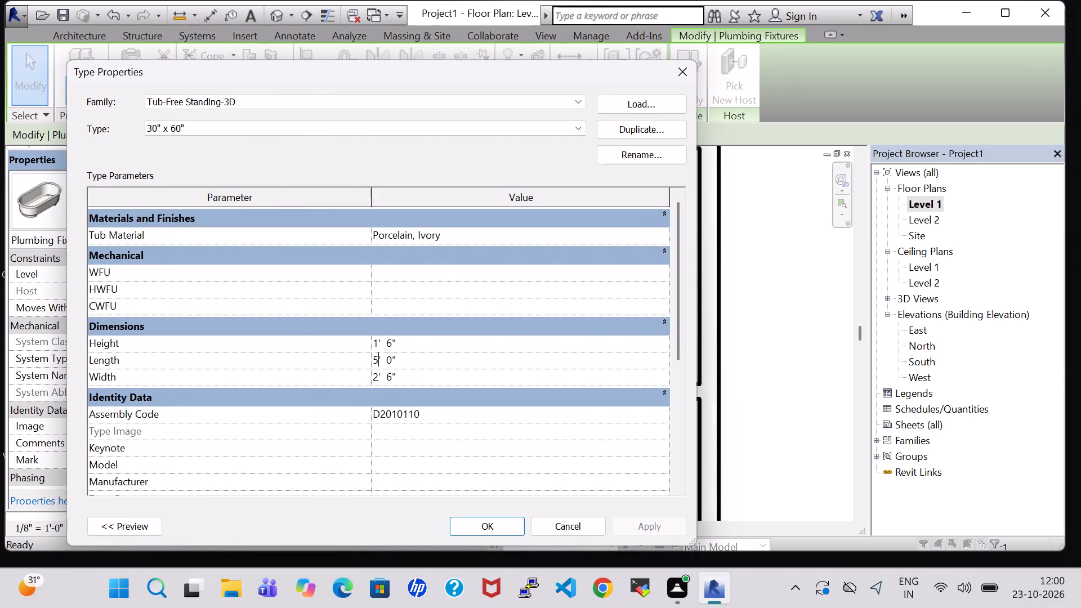
pyautogui.press('BackSpace')
pyautogui.press('4')
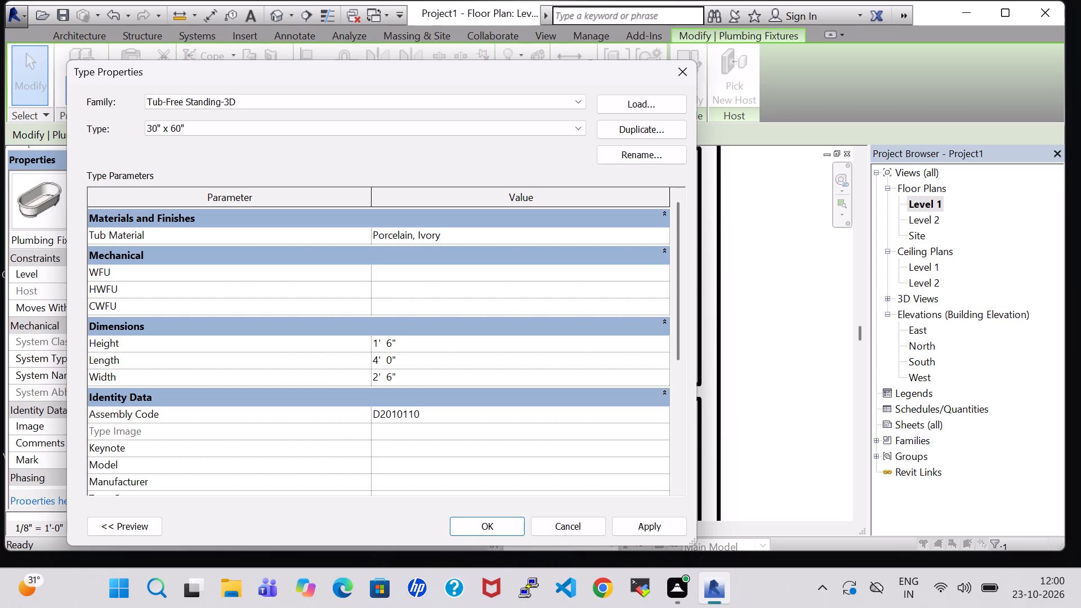
pyautogui.click(391, 363)
pyautogui.press('BackSpace')
pyautogui.press('8')
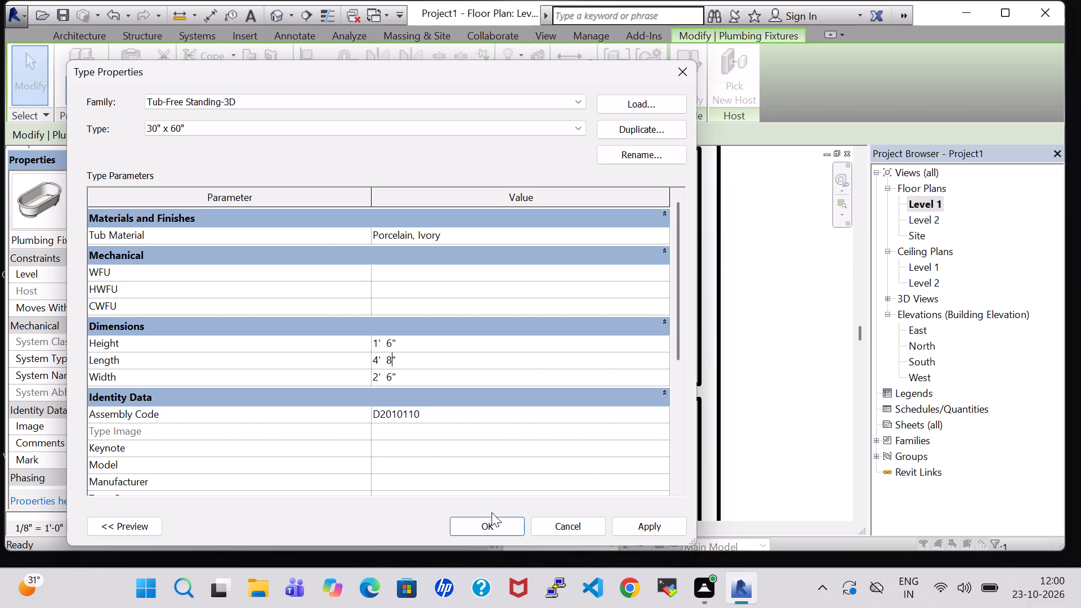
pyautogui.doubleClick(502, 521)
# Delete the north-south bathtub from the northern small east-side room.
pyautogui.scroll(-4, 758, 440)
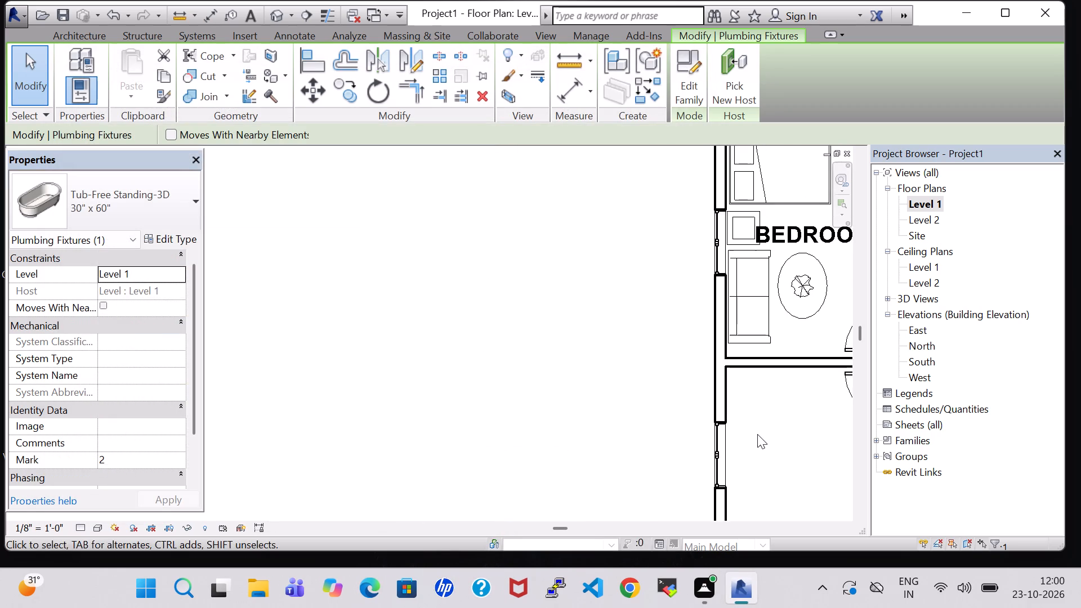
pyautogui.moveTo(756, 434); pyautogui.dragTo(427, 408, button='middle')
pyautogui.moveTo(596, 400); pyautogui.dragTo(472, 399, button='middle')
pyautogui.scroll(2, 727, 394)
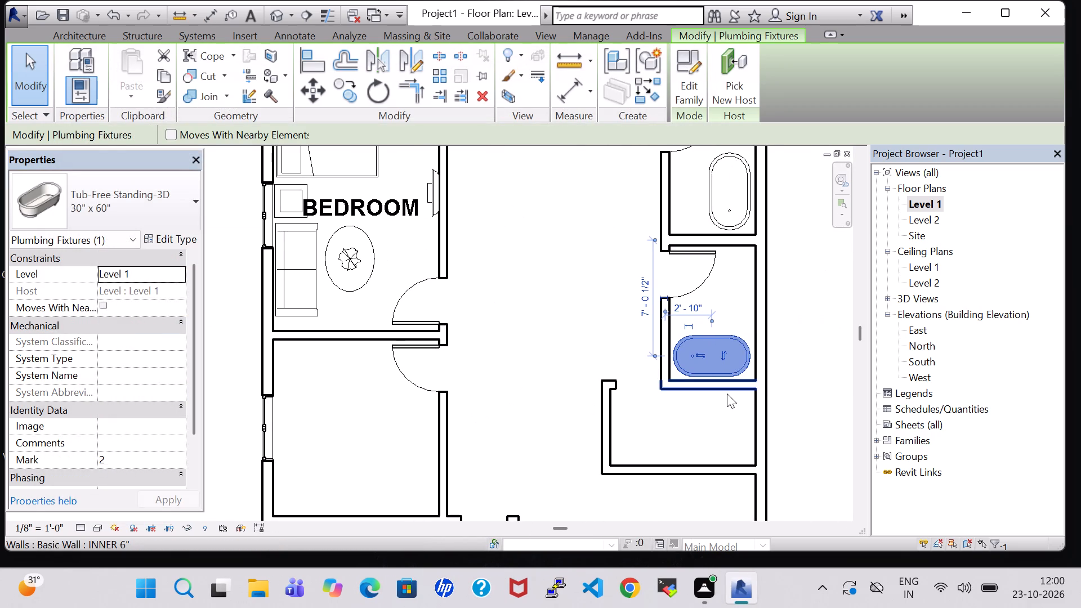
pyautogui.scroll(2, 727, 394)
pyautogui.click(740, 220)
pyautogui.moveTo(740, 220); pyautogui.dragTo(734, 328, button='middle')
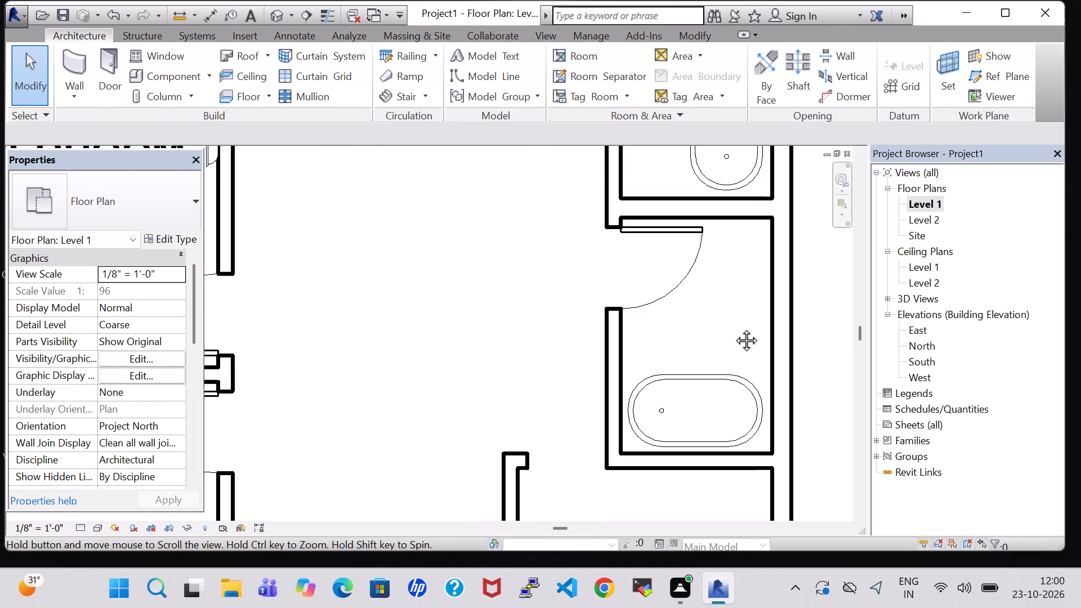
pyautogui.moveTo(734, 328); pyautogui.dragTo(729, 390, button='middle')
pyautogui.click(680, 202)
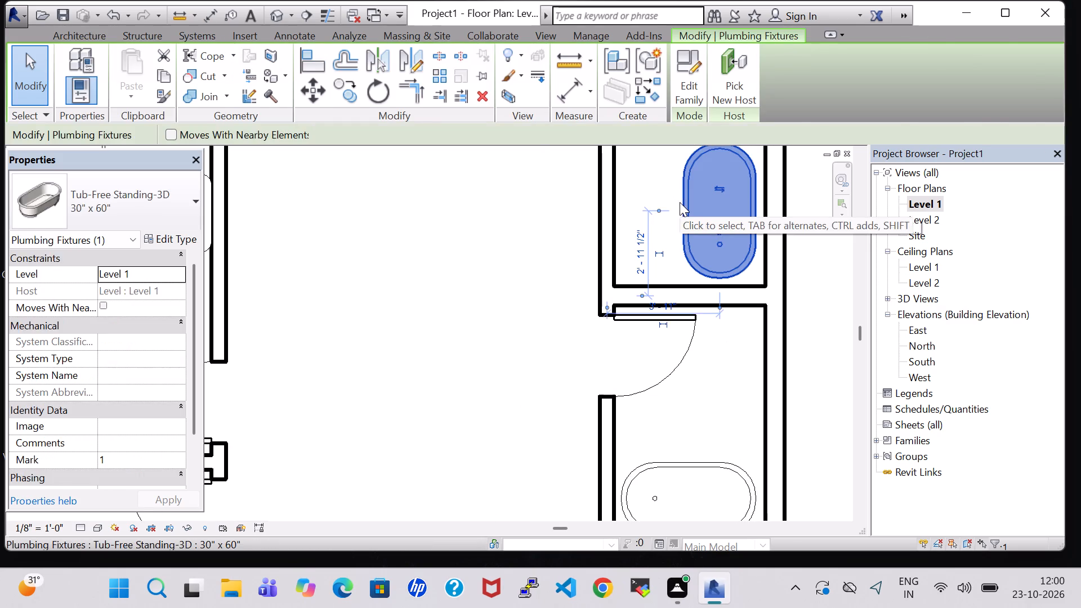
pyautogui.press('Delete')
# Load the Sink Vanity-Square family from the Sinks folder of the architectural plumbing fixtures library for placement.
pyautogui.scroll(-3, 680, 202)
pyautogui.click(180, 79)
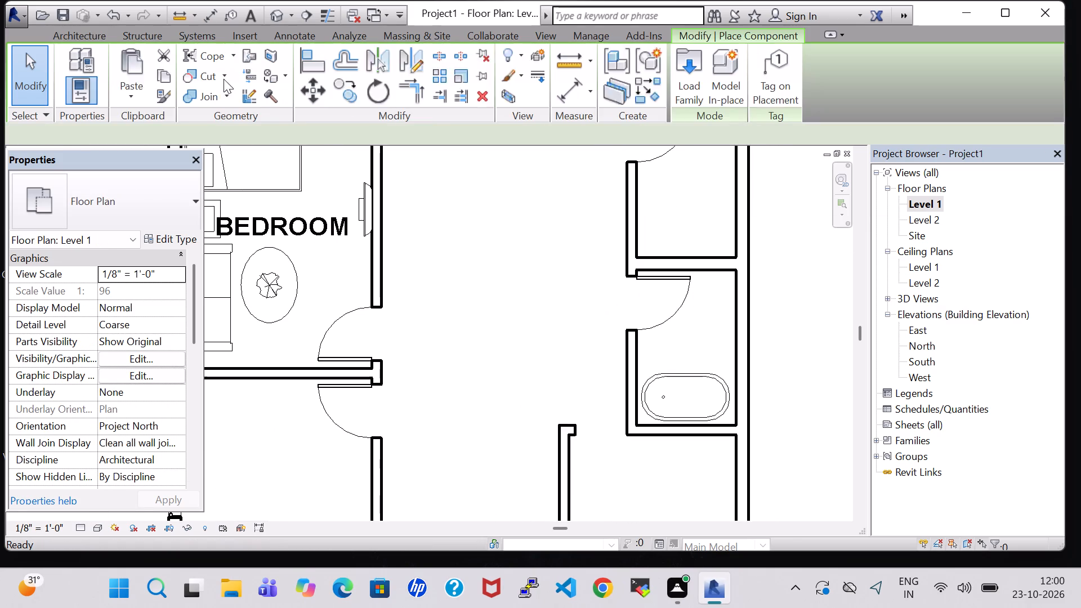
pyautogui.click(698, 79)
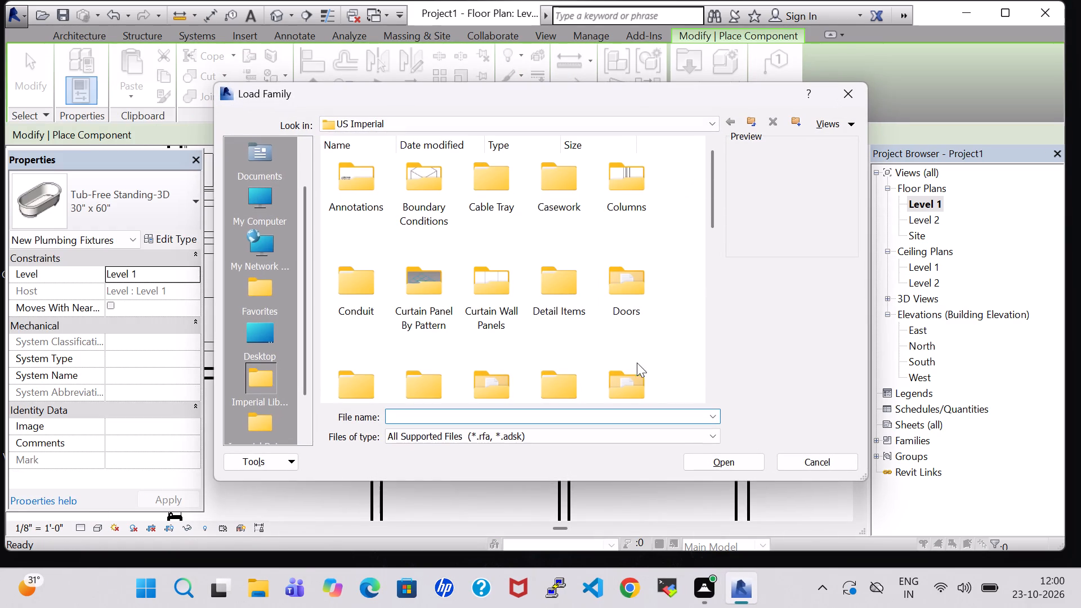
pyautogui.doubleClick(637, 378)
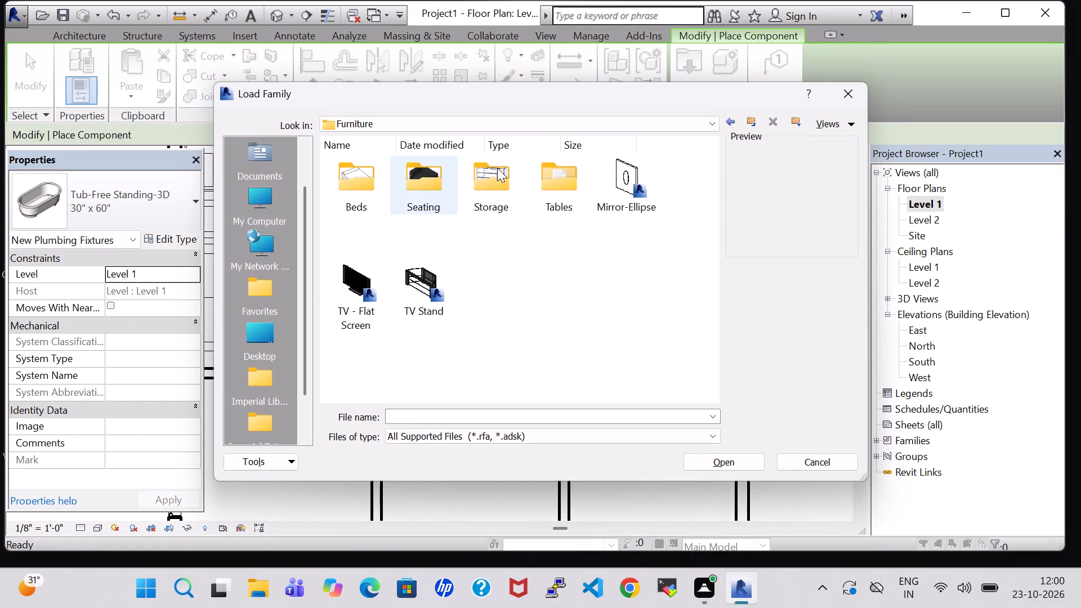
pyautogui.click(732, 122)
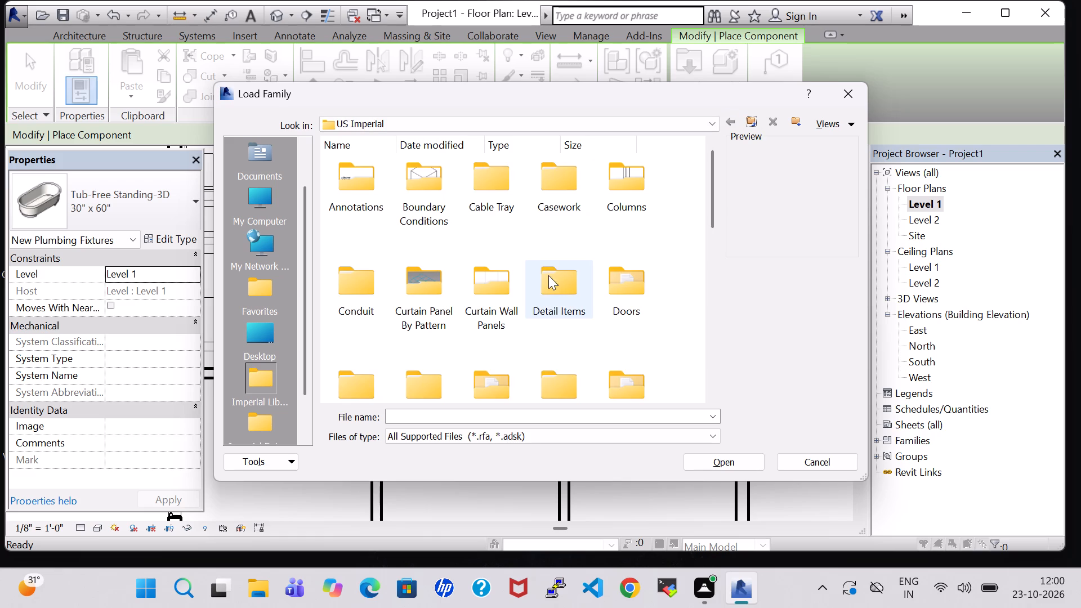
pyautogui.click(548, 283)
pyautogui.press('p')
pyautogui.doubleClick(467, 174)
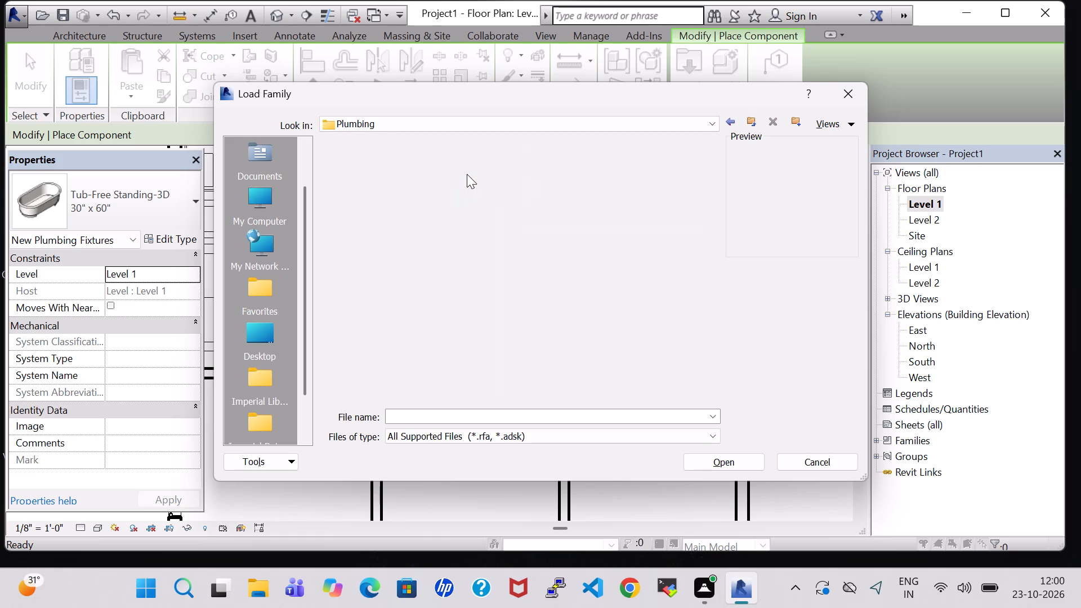
pyautogui.doubleClick(359, 185)
pyautogui.doubleClick(424, 187)
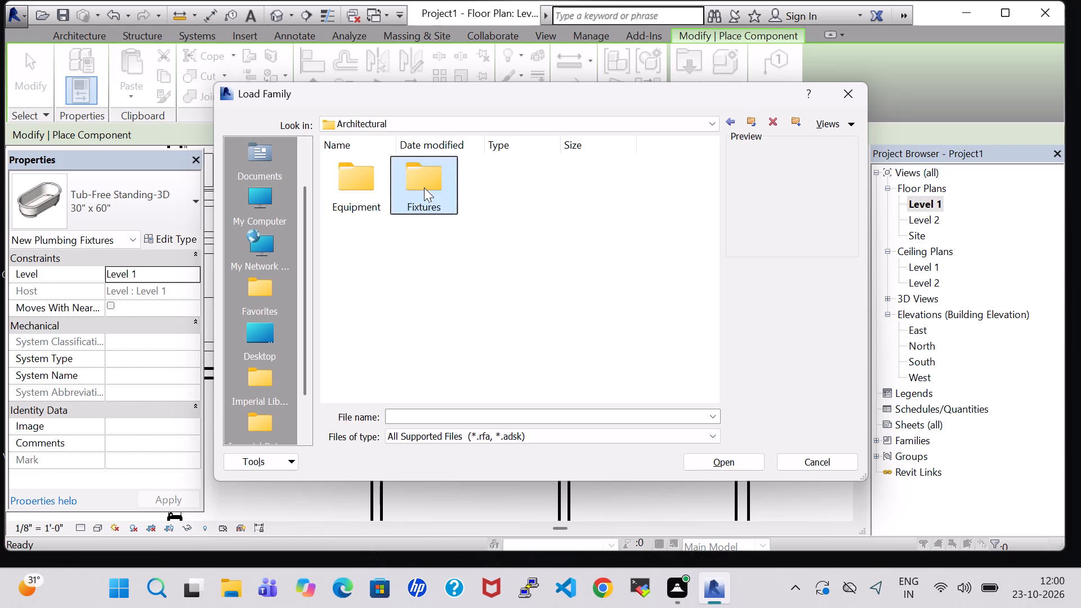
pyautogui.doubleClick(614, 179)
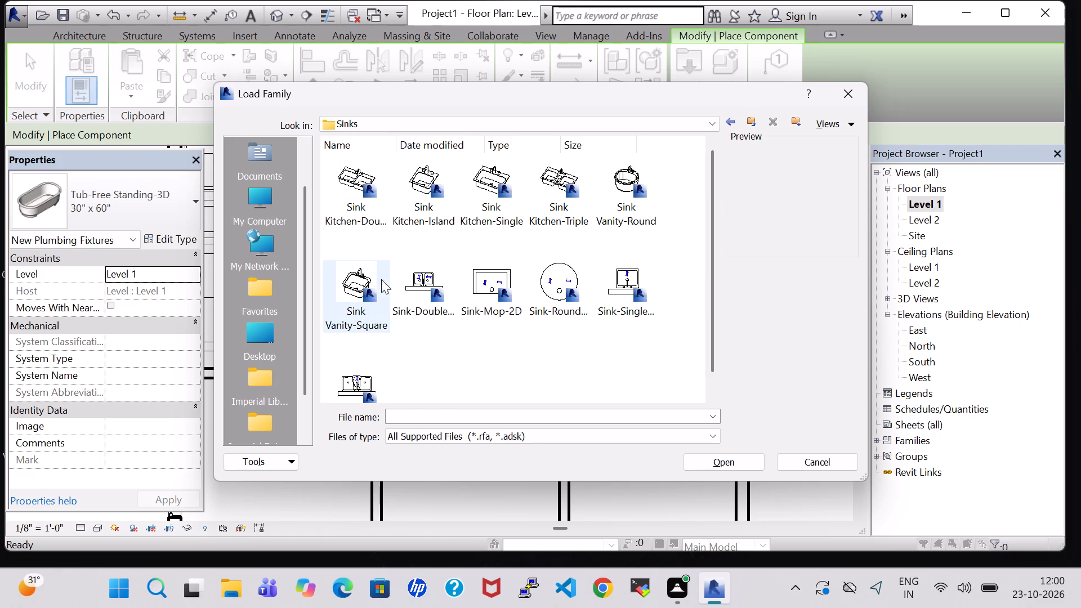
pyautogui.click(367, 284)
pyautogui.click(730, 458)
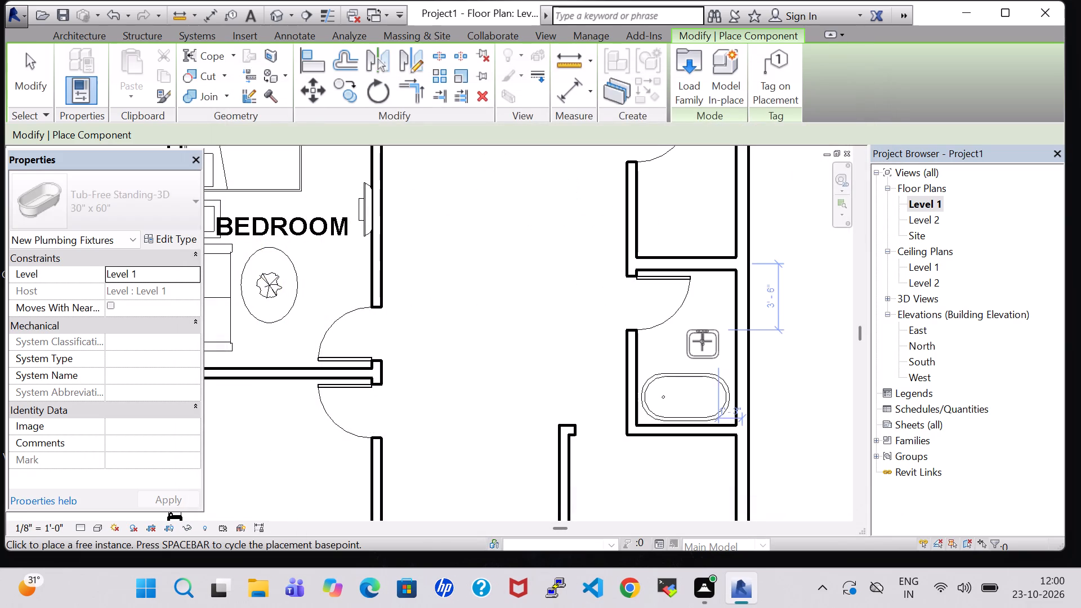
# Place the 20" x 18" sink against the east wall of the room with the tub, faucet side to the wall, between door and tub.
pyautogui.press('space')
pyautogui.press('space')
pyautogui.press('space')
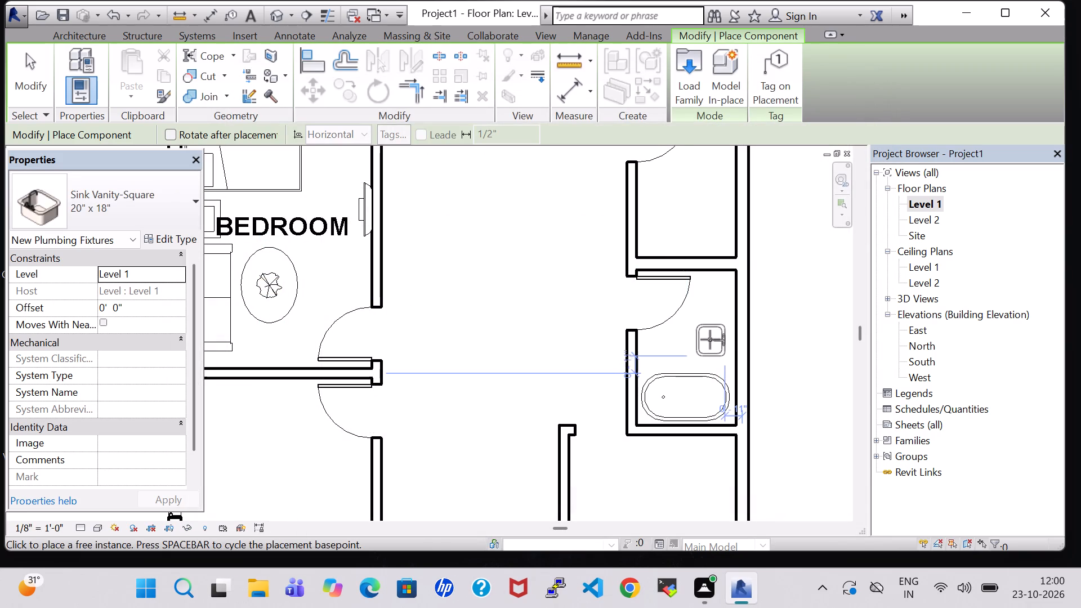
pyautogui.scroll(2, 717, 338)
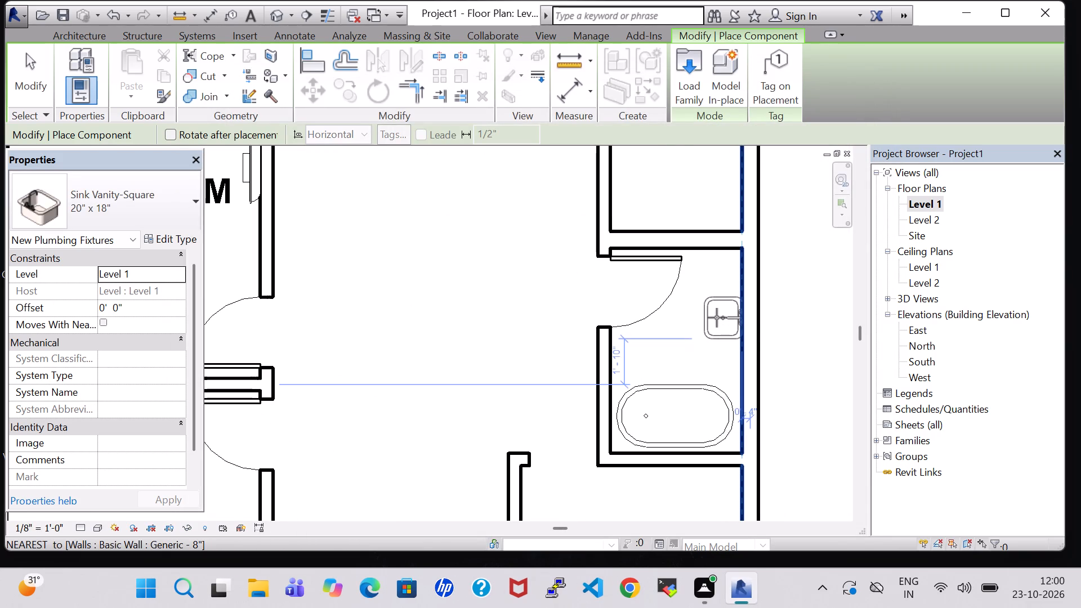
pyautogui.click(716, 313)
pyautogui.press('Escape')
pyautogui.press('Escape')
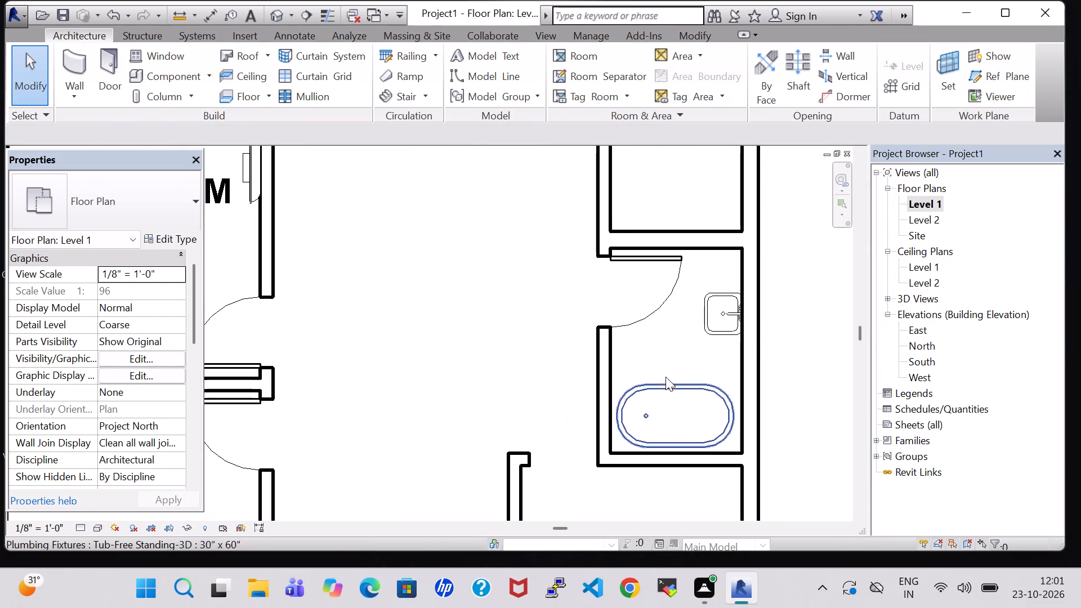
# Create a similar sink against the east wall of the northern small room, faucet side to the wall and aligned with the first sink.
pyautogui.scroll(-4, 664, 356)
pyautogui.click(698, 327)
pyautogui.rightClick(698, 327)
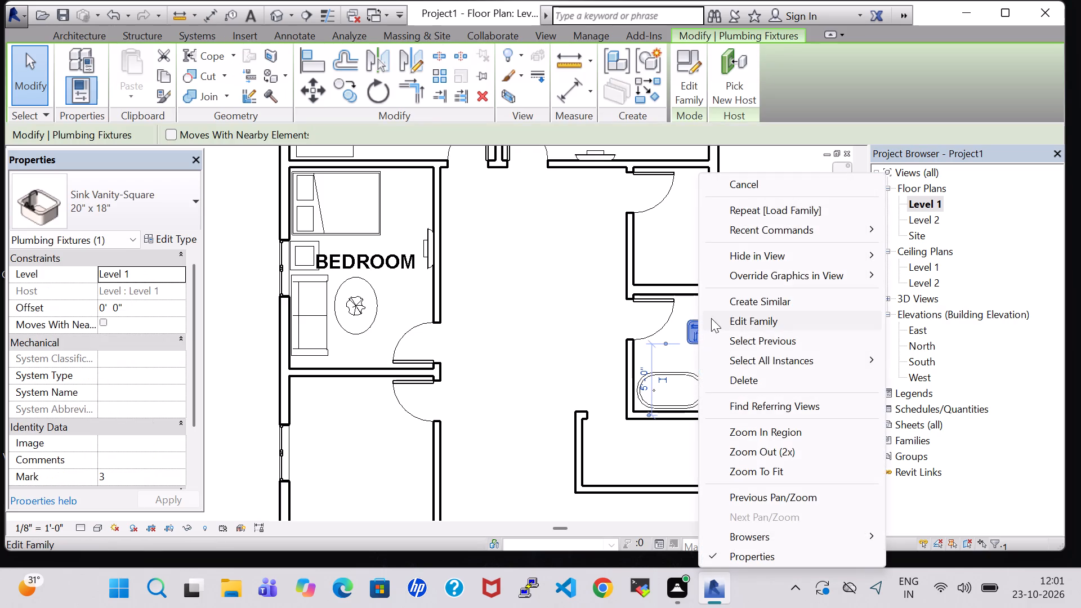
pyautogui.click(744, 308)
pyautogui.press('space')
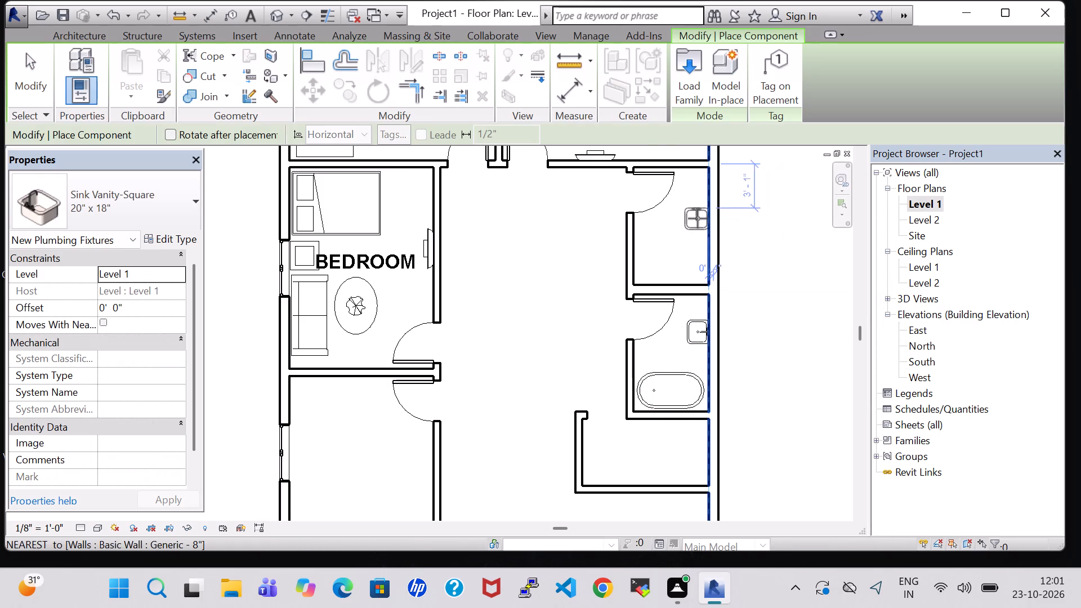
pyautogui.press('space')
pyautogui.press('space')
pyautogui.scroll(2, 698, 218)
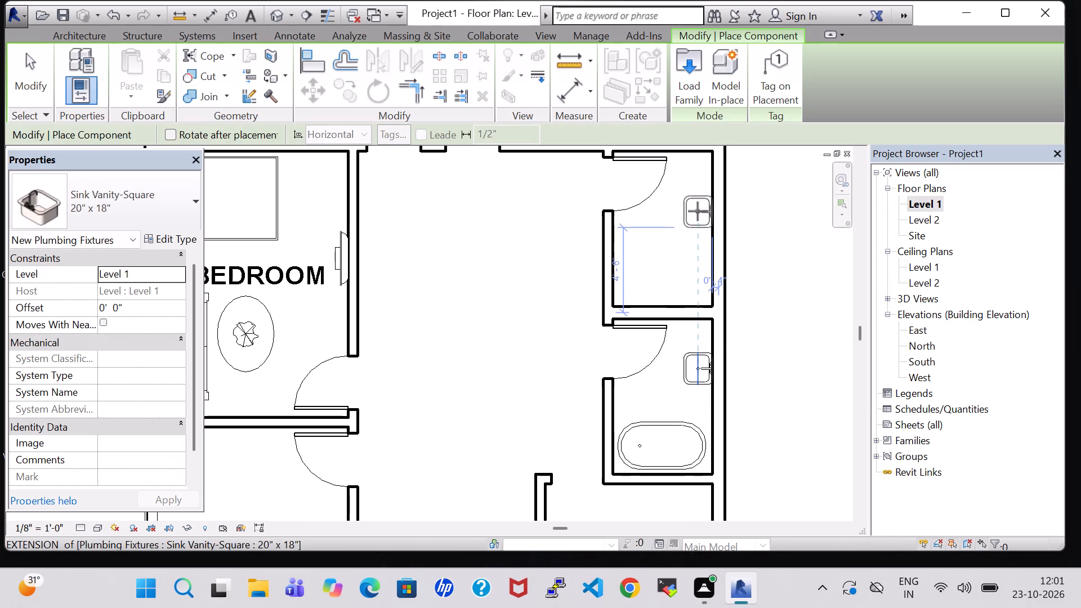
pyautogui.click(698, 206)
pyautogui.press('Escape')
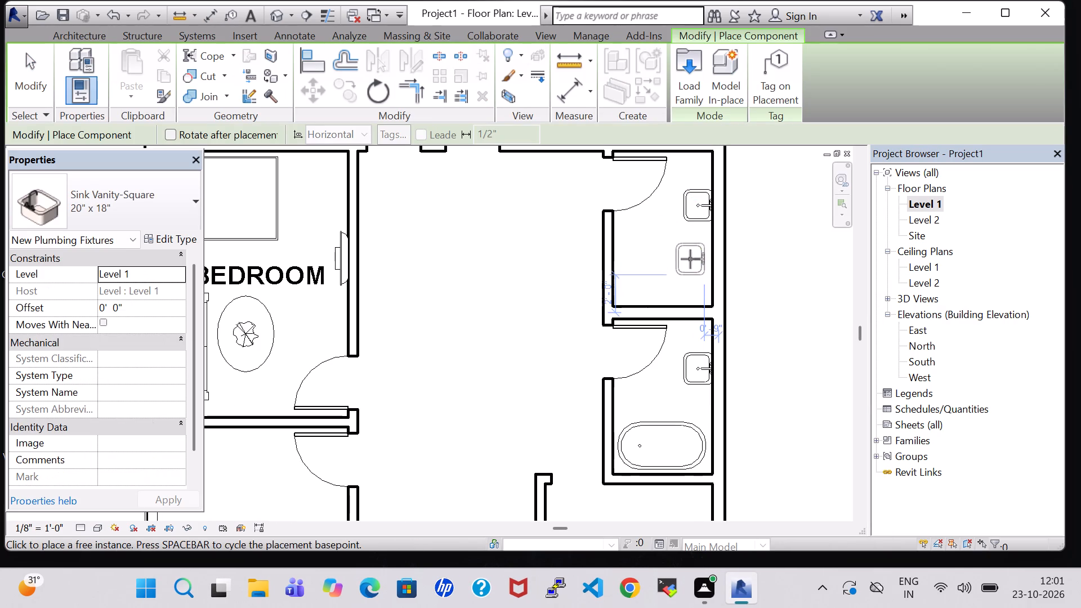
pyautogui.press('Escape')
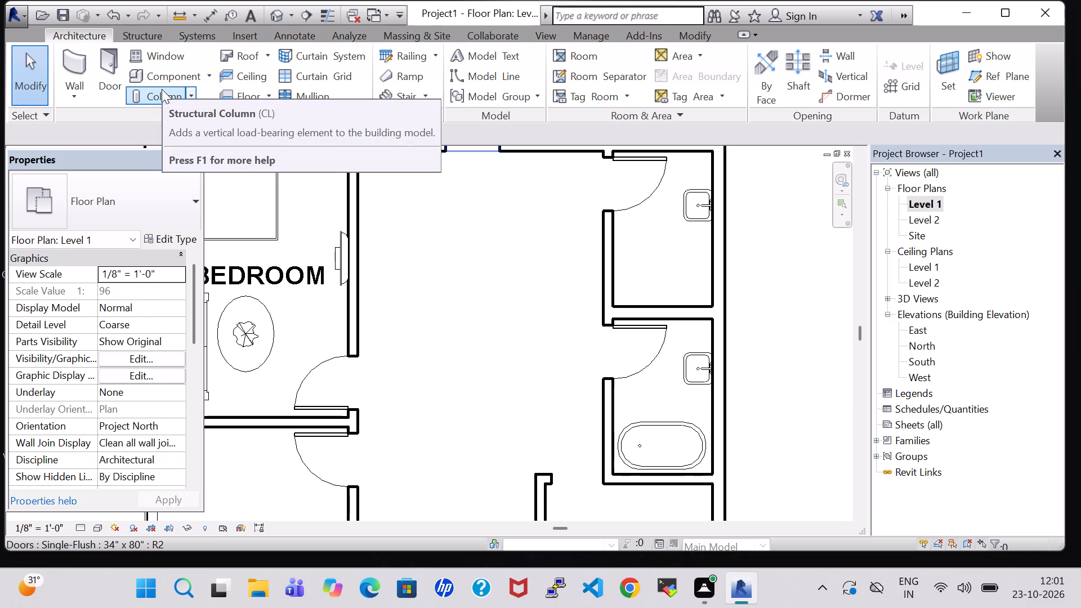
# Save the project as Project82 in the work folder on the Desktop.
pyautogui.click(164, 71)
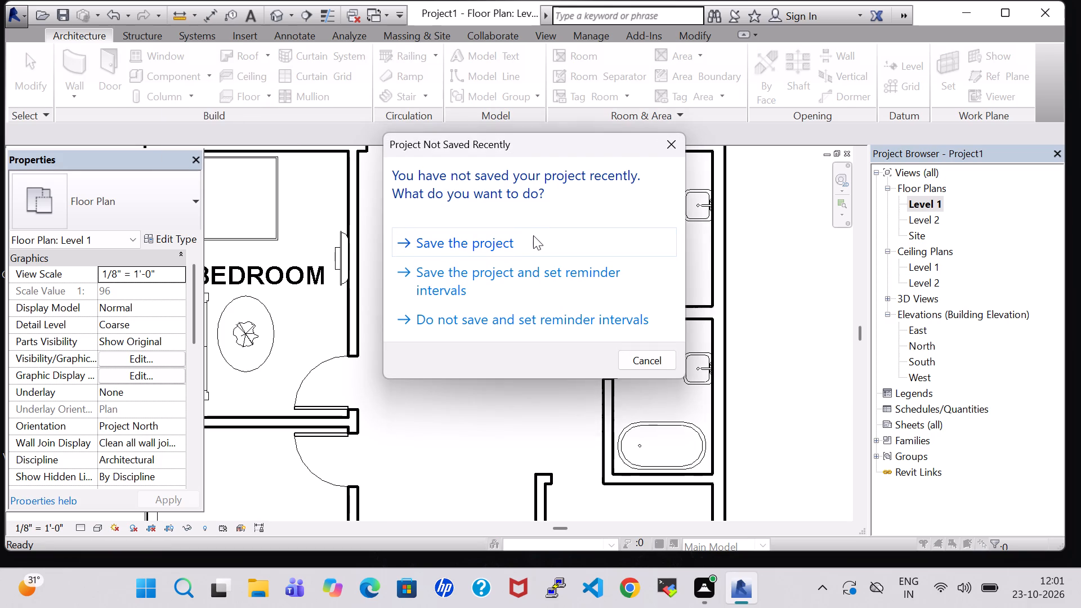
pyautogui.click(530, 236)
pyautogui.click(260, 383)
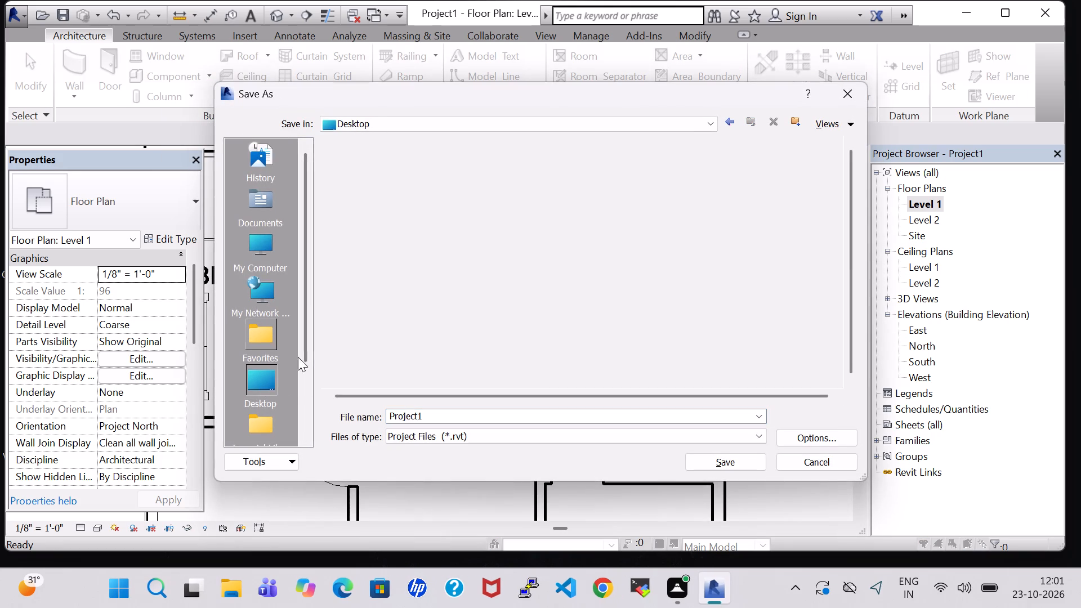
pyautogui.scroll(-1, 409, 357)
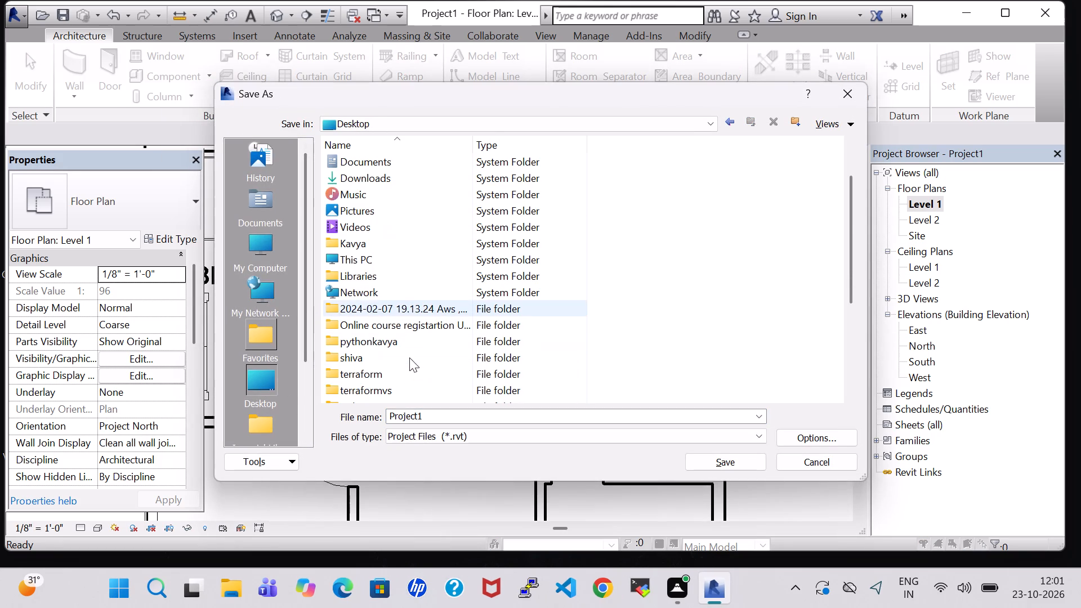
pyautogui.scroll(-2, 396, 364)
pyautogui.doubleClick(360, 328)
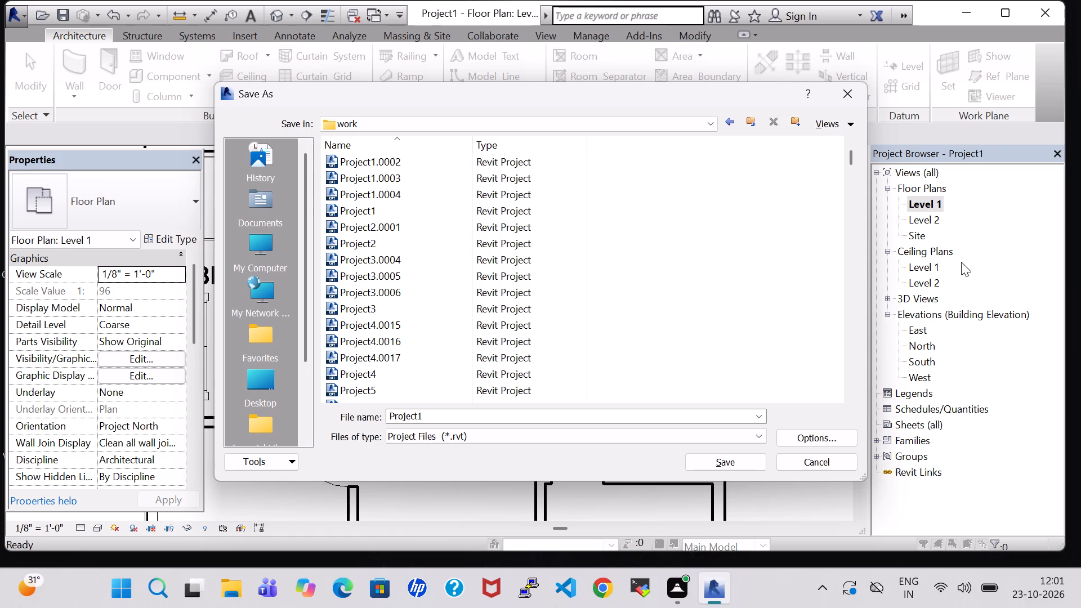
pyautogui.moveTo(853, 158); pyautogui.dragTo(856, 389)
pyautogui.click(471, 408)
pyautogui.doubleClick(424, 416)
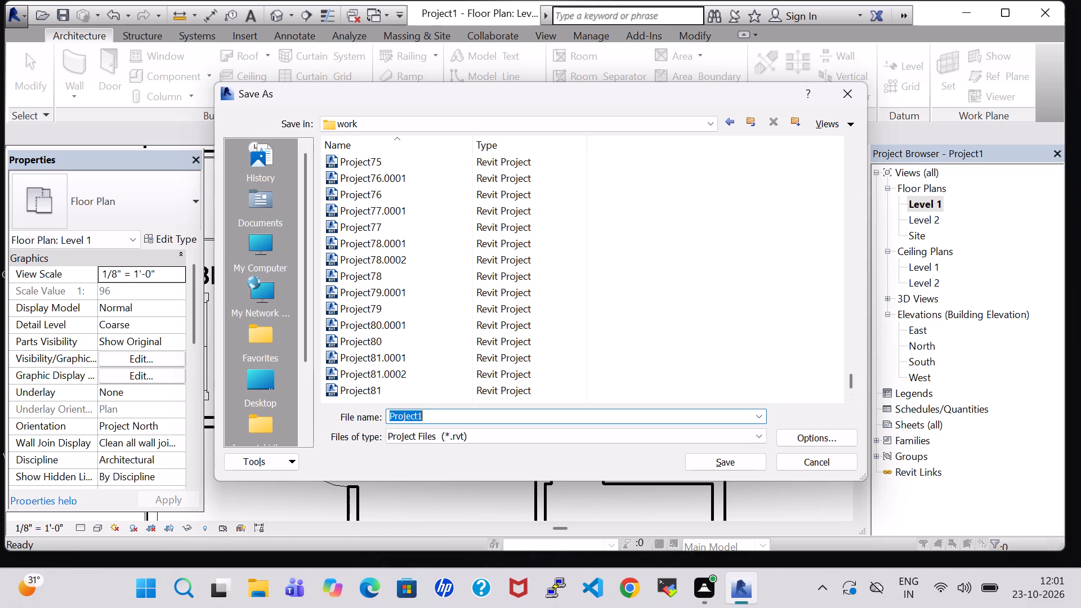
pyautogui.click(431, 418)
pyautogui.press('BackSpace')
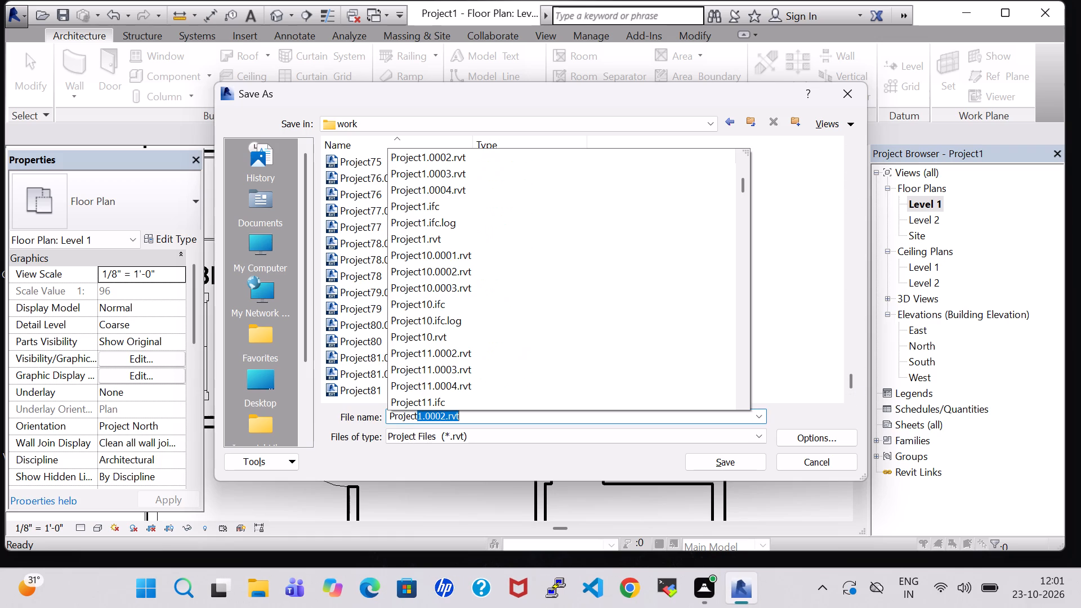
pyautogui.press('8')
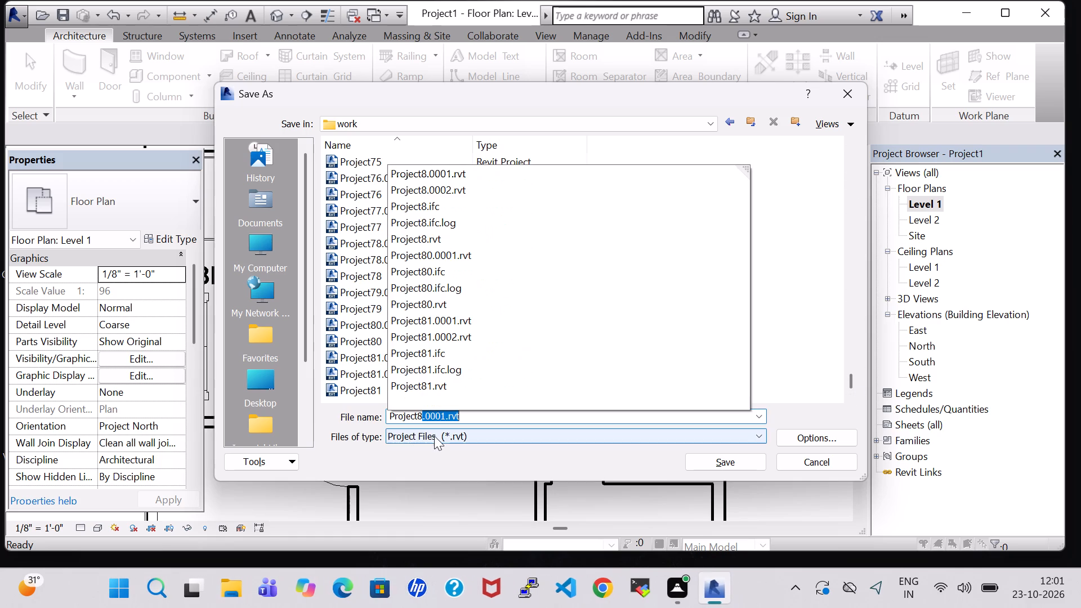
pyautogui.press('2')
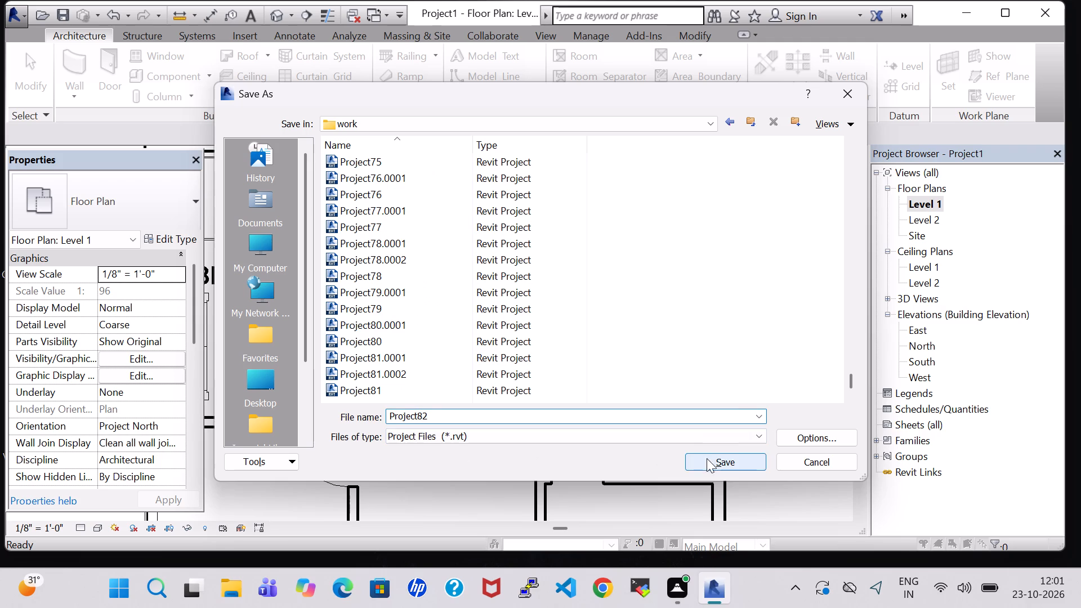
pyautogui.click(707, 459)
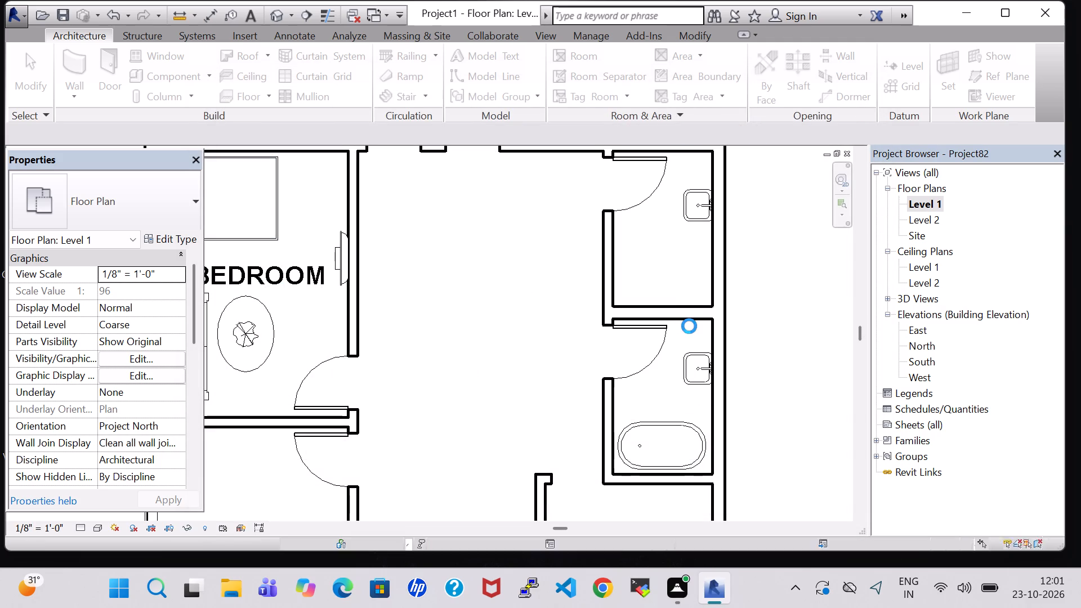
# In the 3D view, load the Floor Drain - Rectangular family from the Drains folder of the MEP plumbing fixtures library.
pyautogui.click(280, 16)
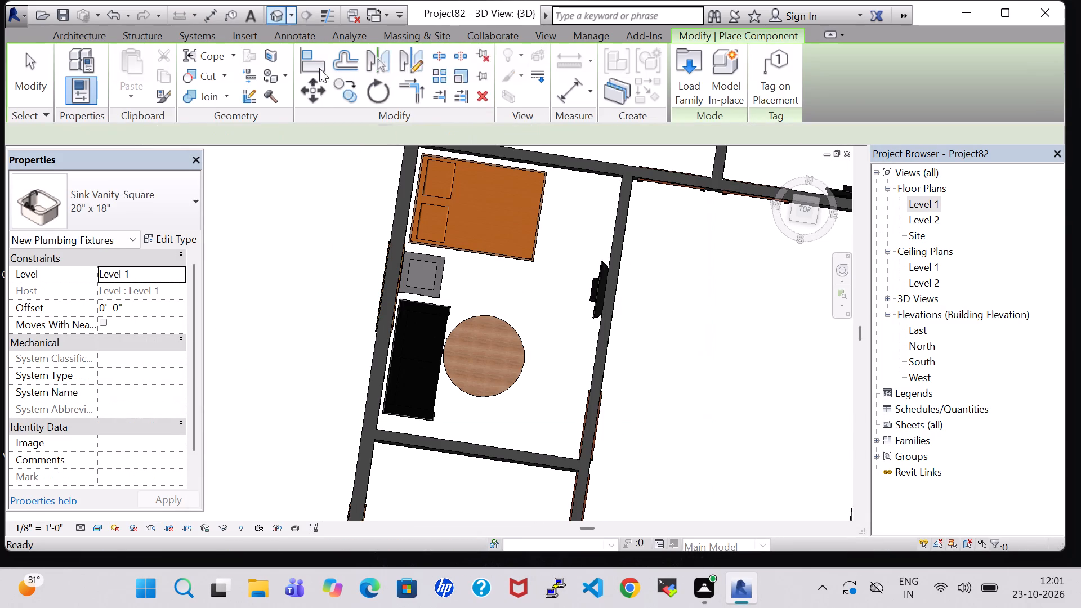
pyautogui.press('Escape')
pyautogui.scroll(-3, 719, 327)
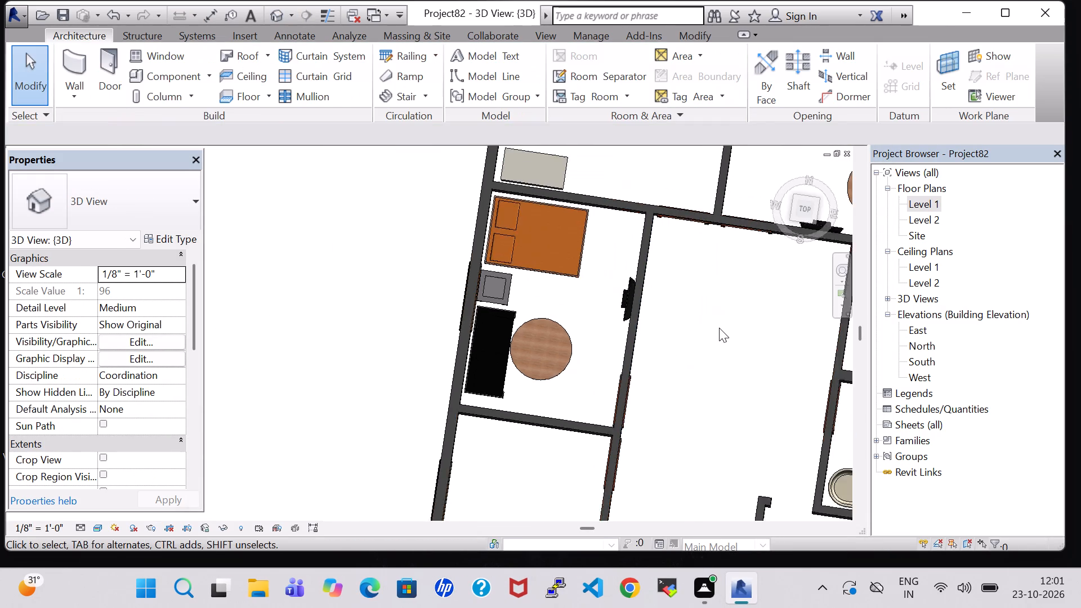
pyautogui.scroll(-2, 719, 328)
pyautogui.moveTo(719, 328); pyautogui.dragTo(510, 331, button='middle')
pyautogui.scroll(4, 642, 346)
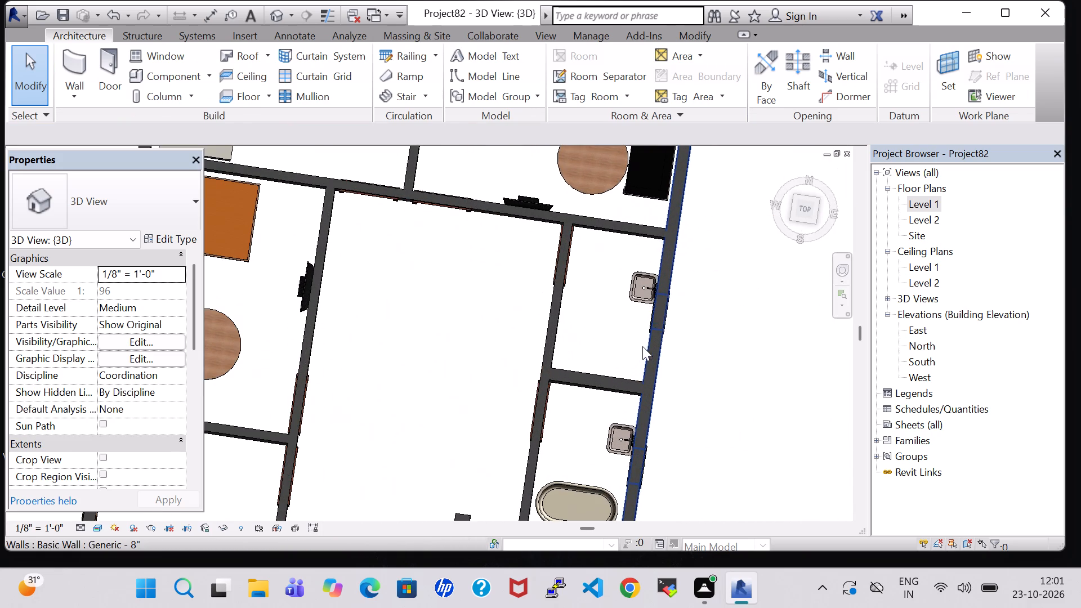
pyautogui.click(177, 70)
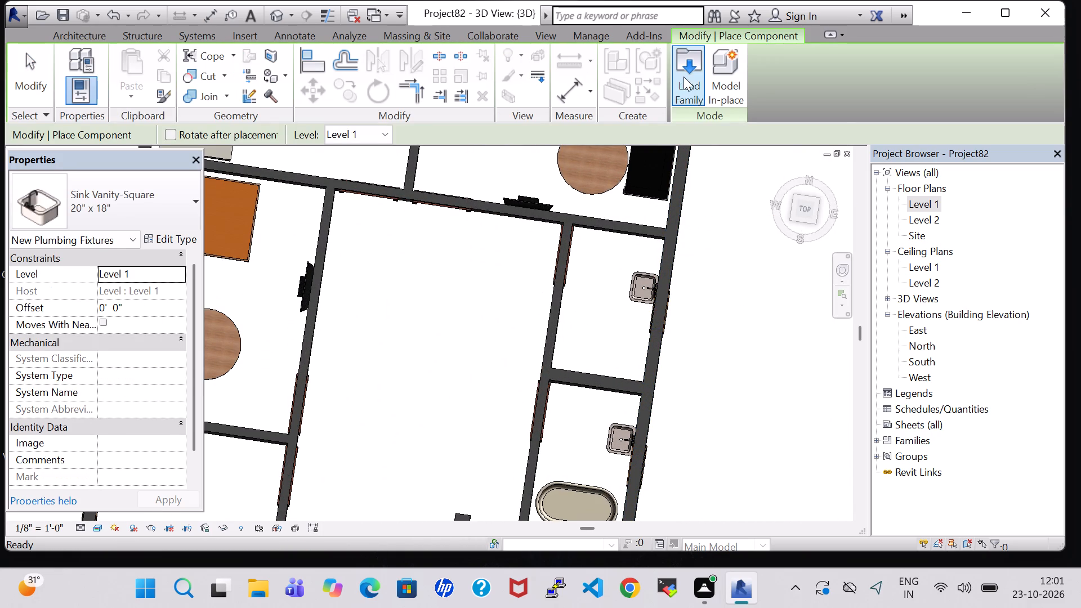
pyautogui.click(684, 77)
pyautogui.click(635, 396)
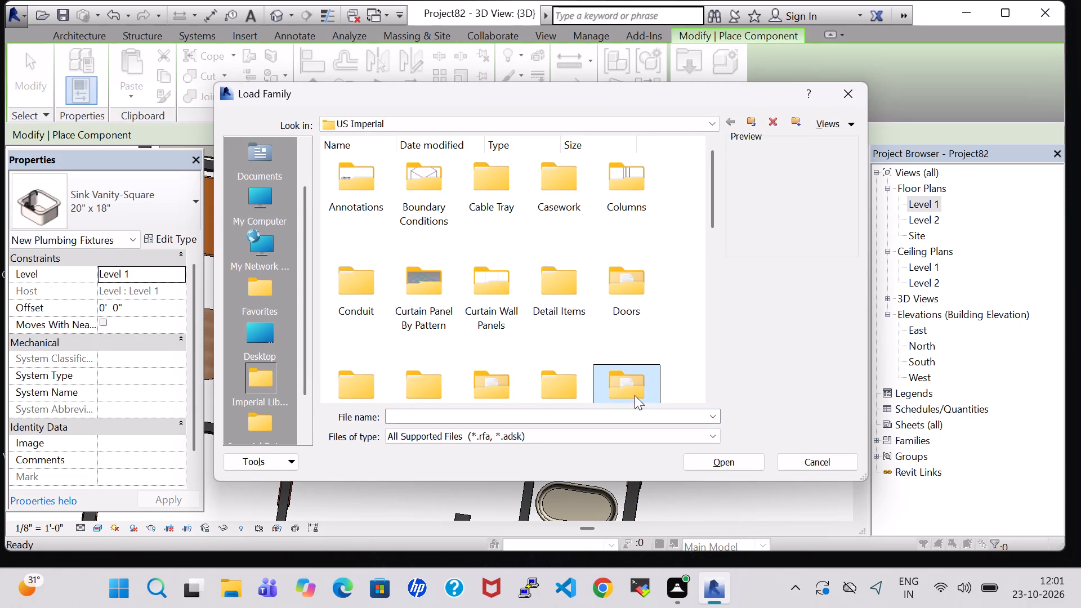
pyautogui.press('p')
pyautogui.doubleClick(507, 207)
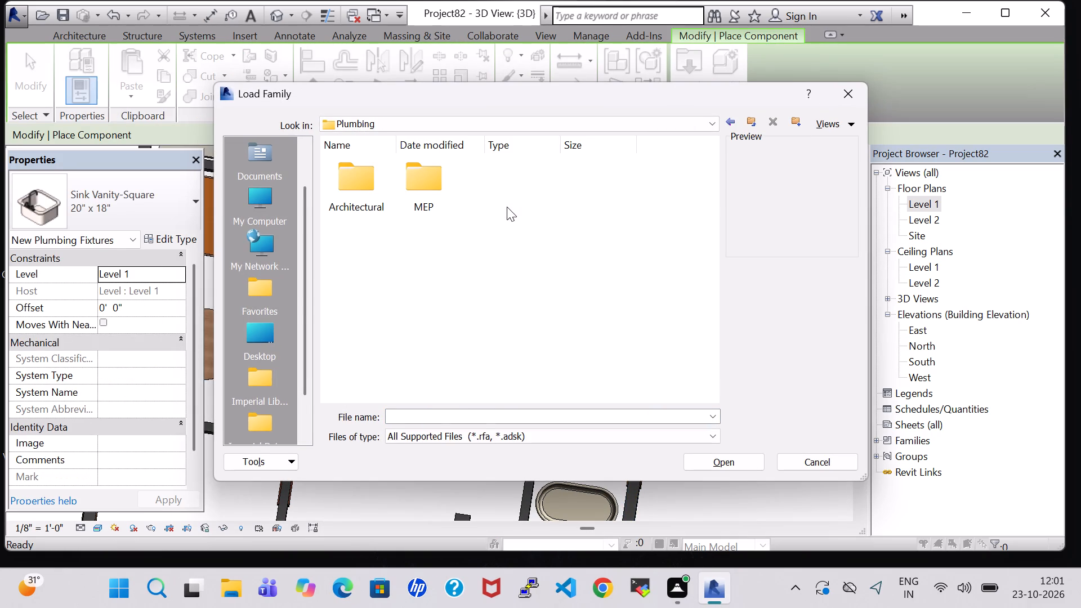
pyautogui.doubleClick(364, 185)
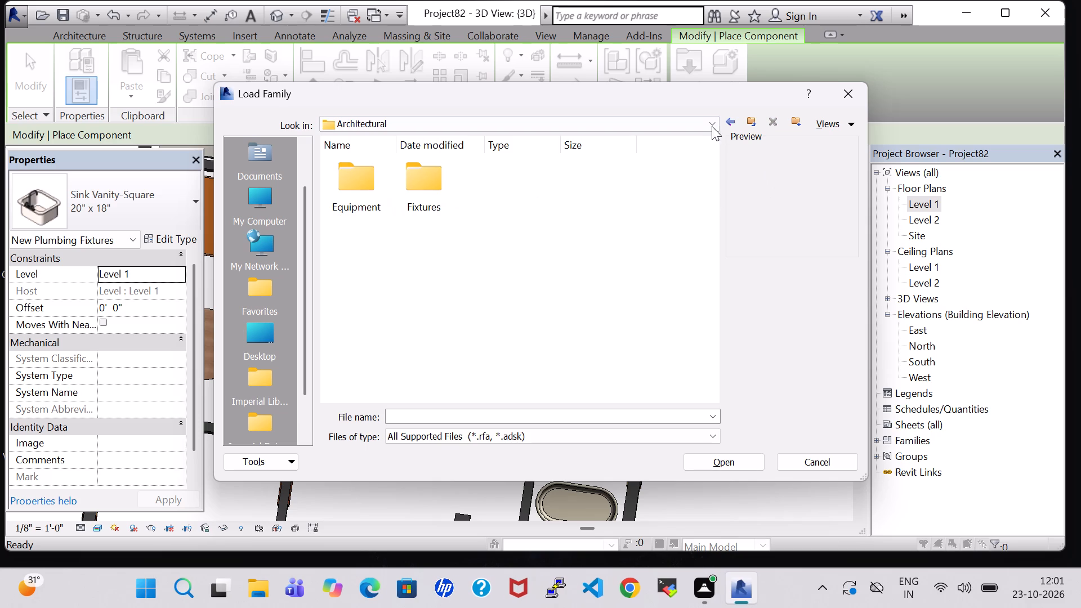
pyautogui.click(732, 119)
pyautogui.doubleClick(426, 175)
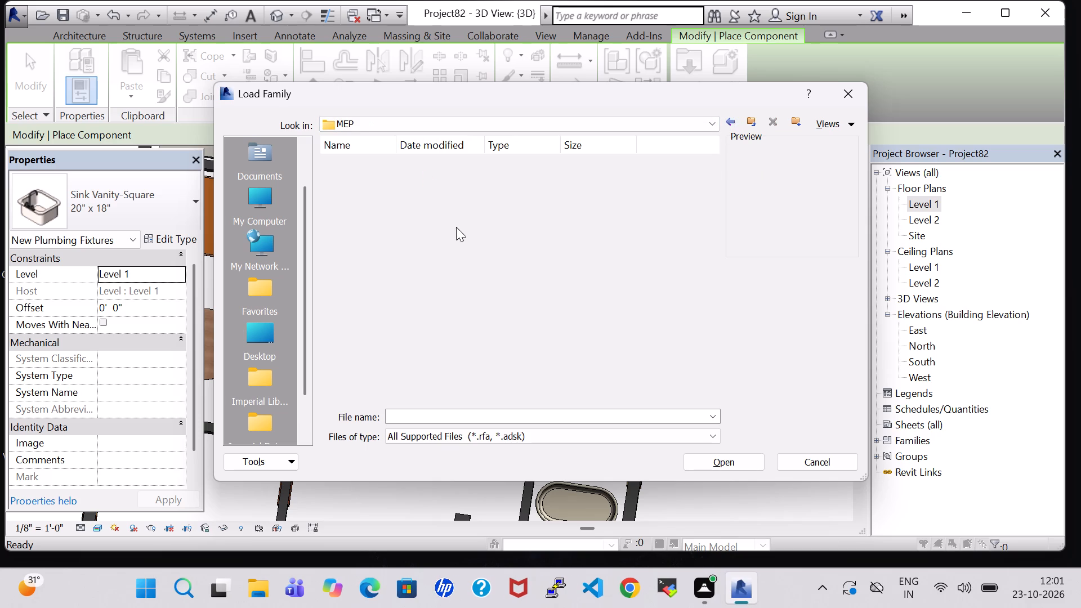
pyautogui.doubleClick(422, 194)
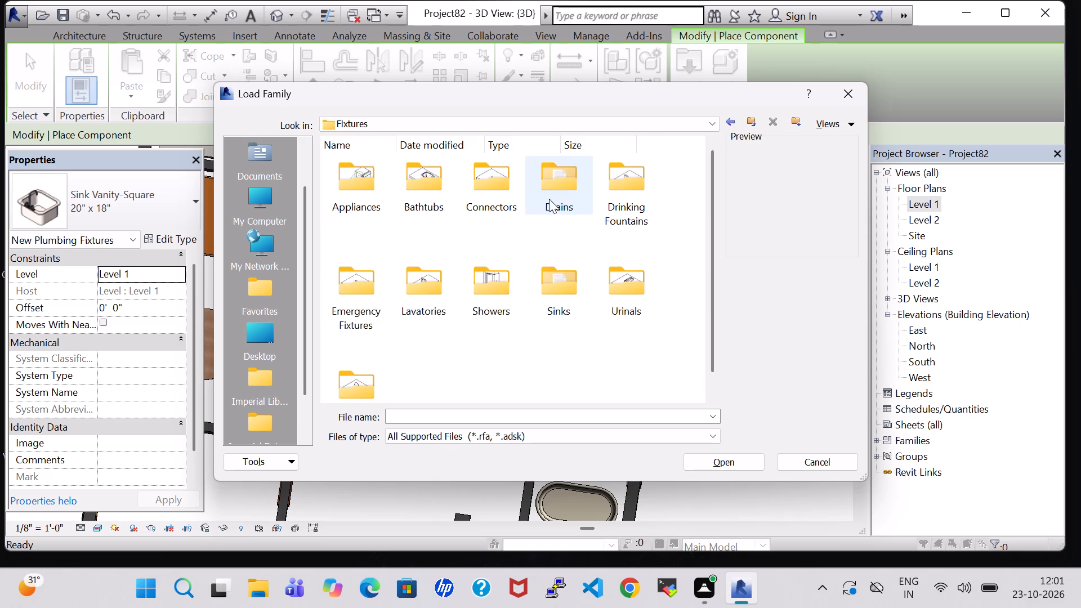
pyautogui.doubleClick(571, 198)
pyautogui.click(379, 181)
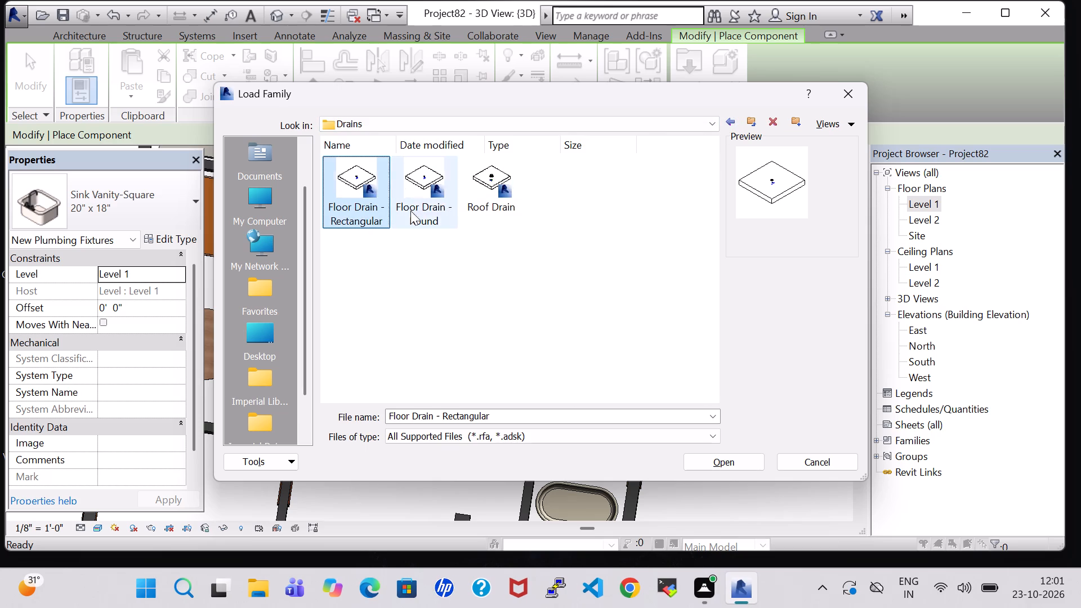
pyautogui.click(738, 455)
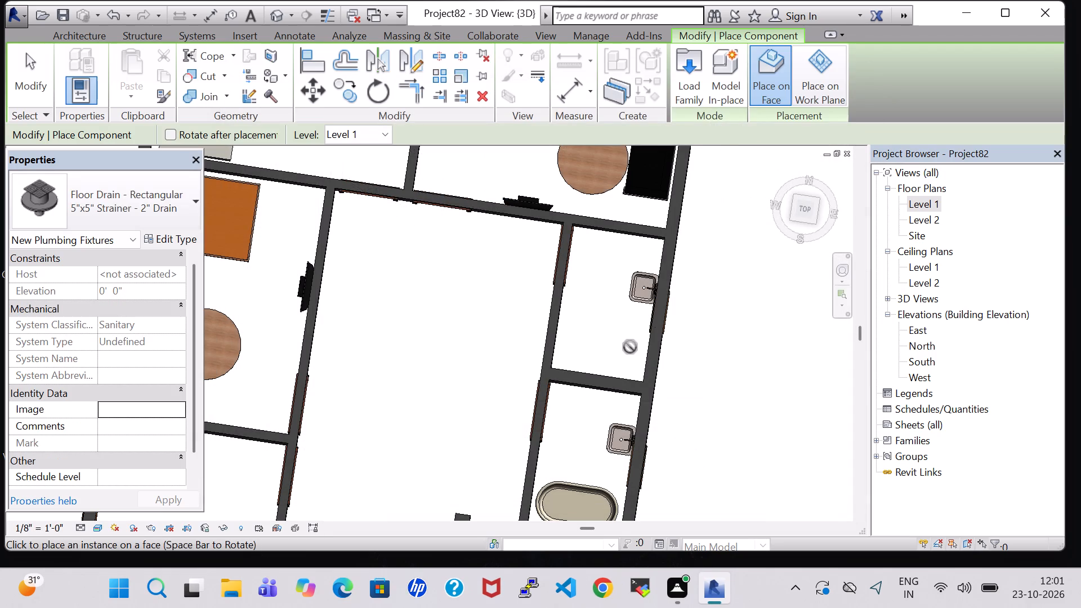
# Place a 5"x5" Strainer - 2" Drain floor drain on the Level 1 work plane just south of the sink in each bathroom.
pyautogui.click(814, 95)
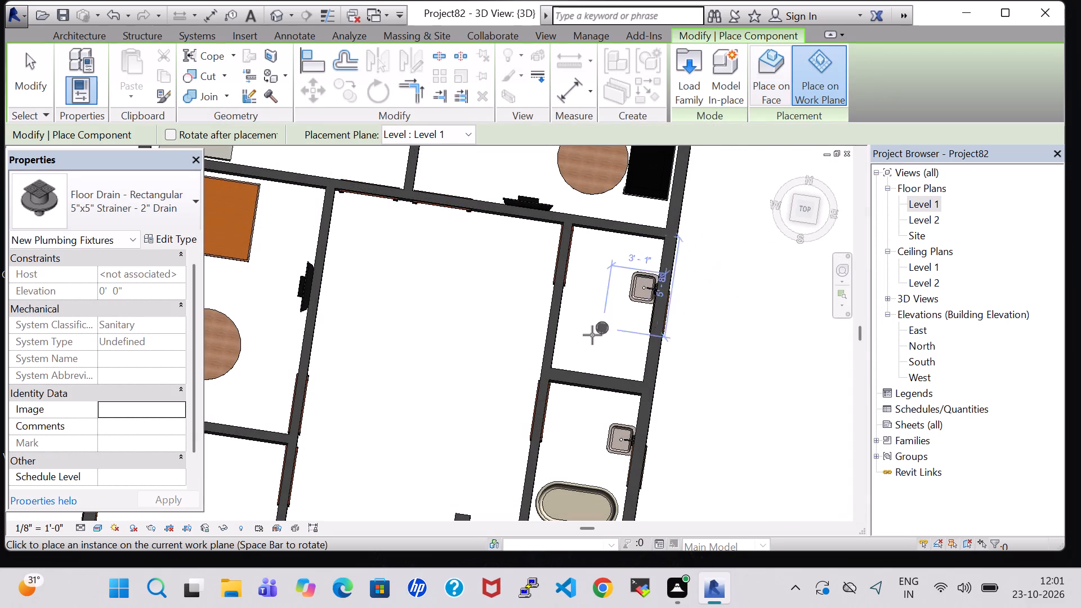
pyautogui.keyDown('shift'); pyautogui.moveTo(586, 342); pyautogui.dragTo(595, 366, button='middle'); pyautogui.keyUp('shift')
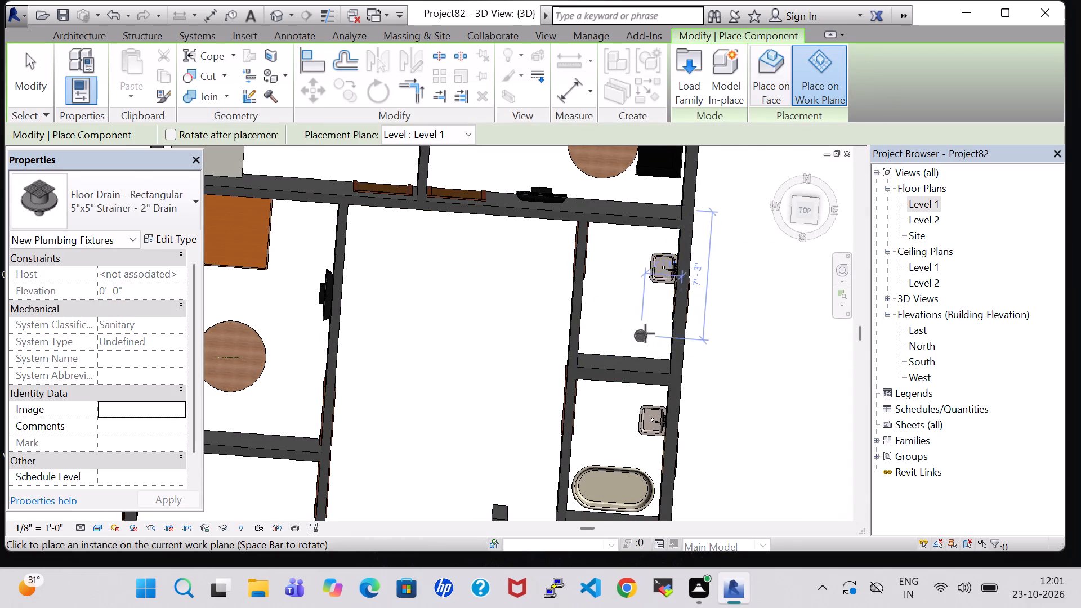
pyautogui.scroll(5, 648, 309)
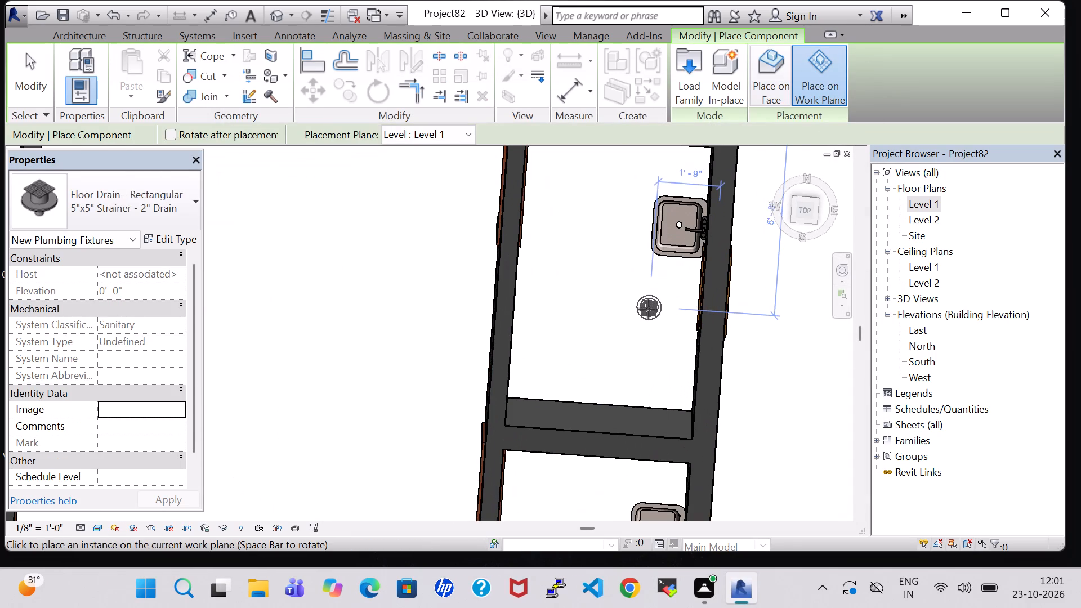
pyautogui.click(653, 312)
pyautogui.moveTo(653, 323); pyautogui.dragTo(608, 148, button='middle')
pyautogui.scroll(1, 607, 148)
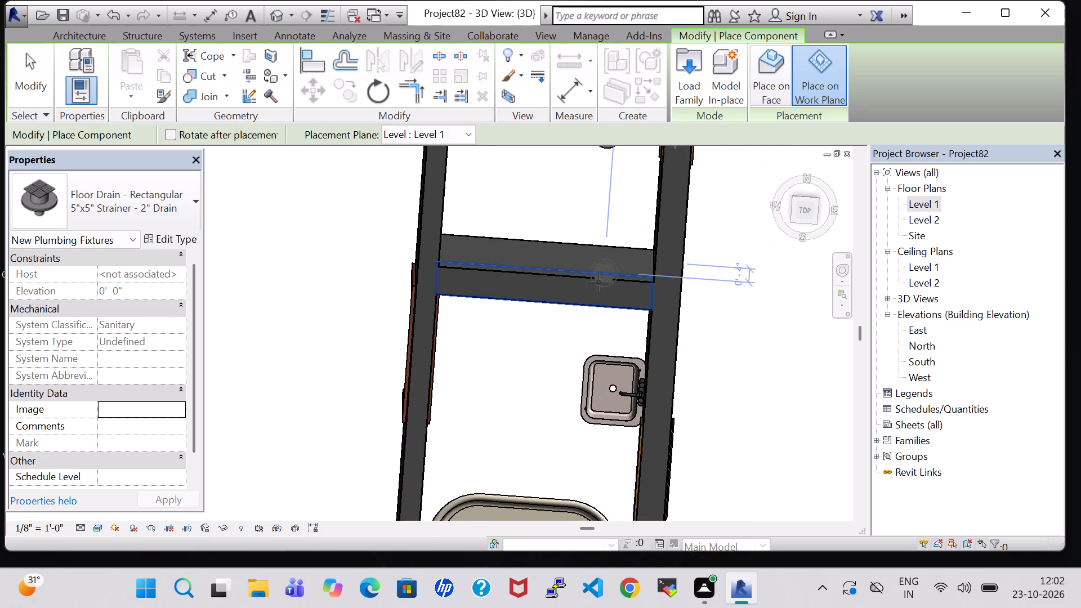
pyautogui.moveTo(598, 283); pyautogui.dragTo(607, 162, button='middle')
pyautogui.click(606, 352)
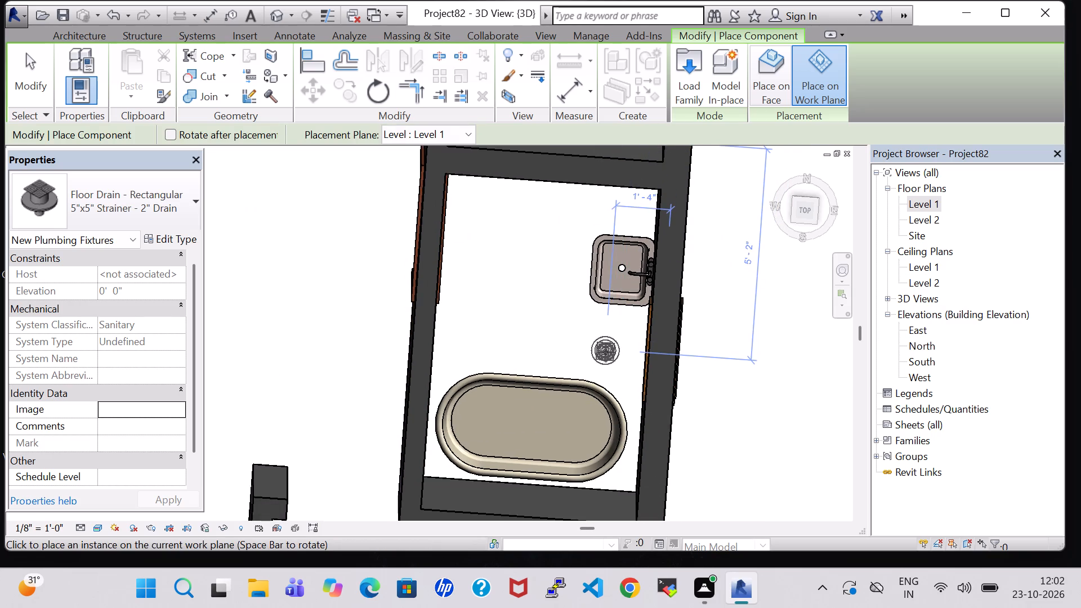
pyautogui.press('Escape')
pyautogui.press('Escape')
pyautogui.scroll(-2, 753, 298)
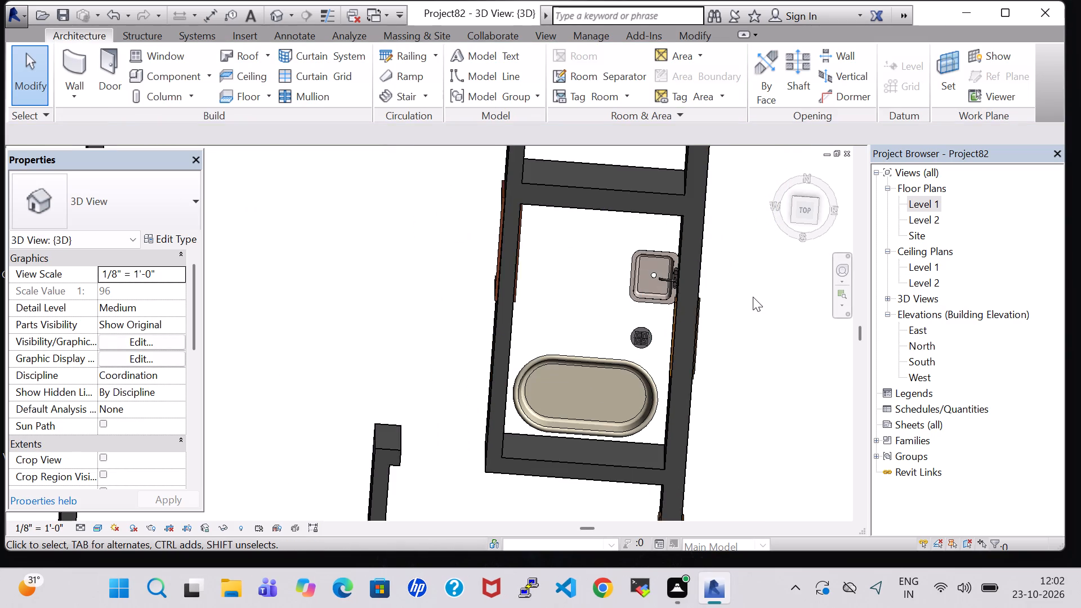
pyautogui.moveTo(747, 296); pyautogui.dragTo(748, 427, button='middle')
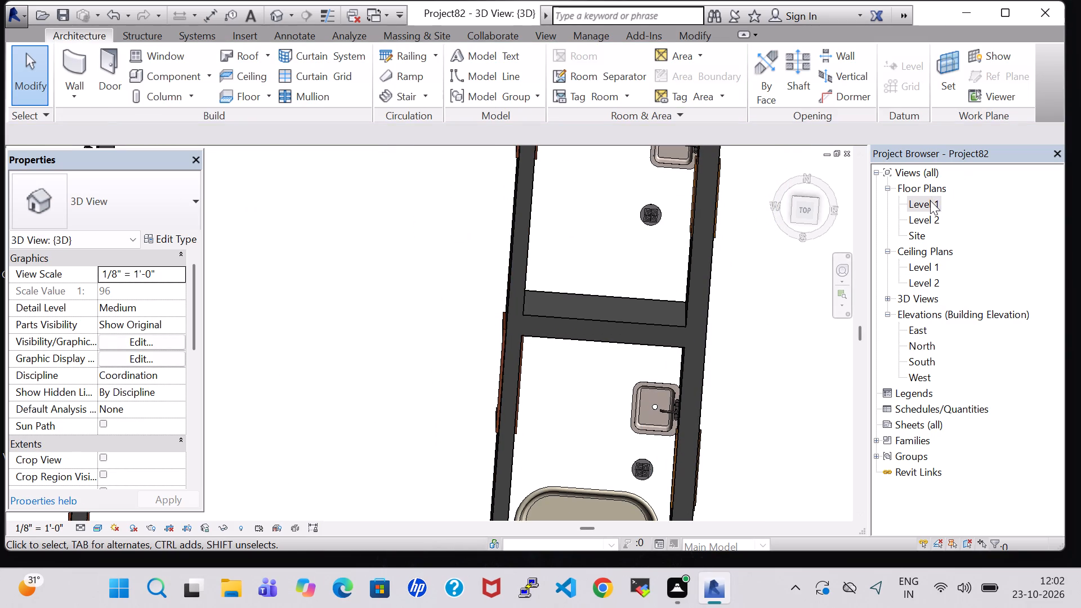
# In the Level 1 floor plan, load the Toilet-Domestic-3D family from the Water Closets folder of the architectural plumbing fixtures library.
pyautogui.doubleClick(930, 200)
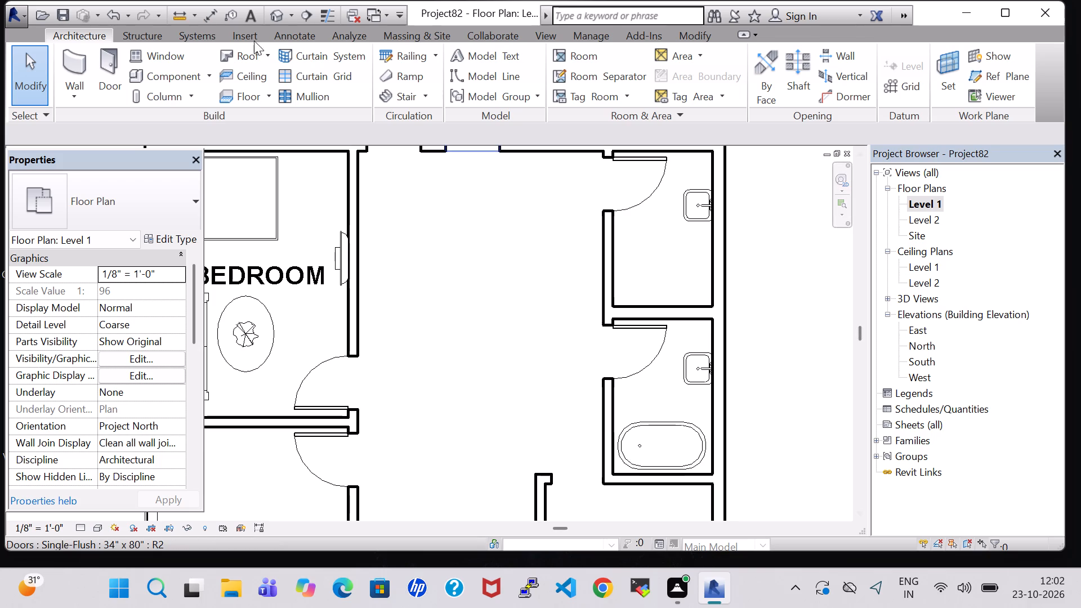
pyautogui.click(176, 77)
pyautogui.click(698, 86)
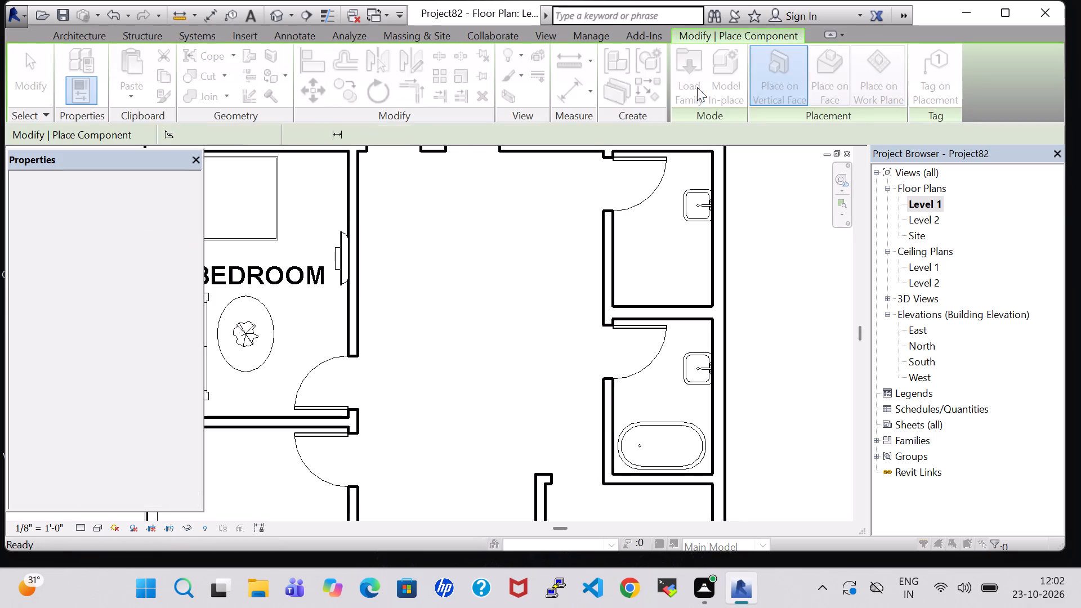
pyautogui.click(634, 309)
pyautogui.press('p')
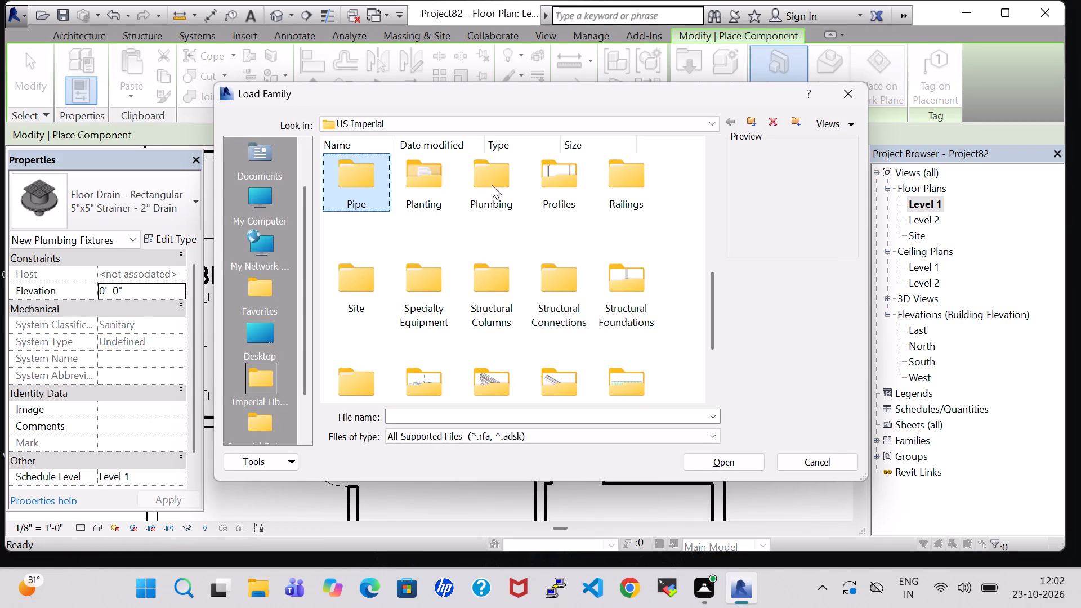
pyautogui.doubleClick(492, 197)
pyautogui.doubleClick(376, 198)
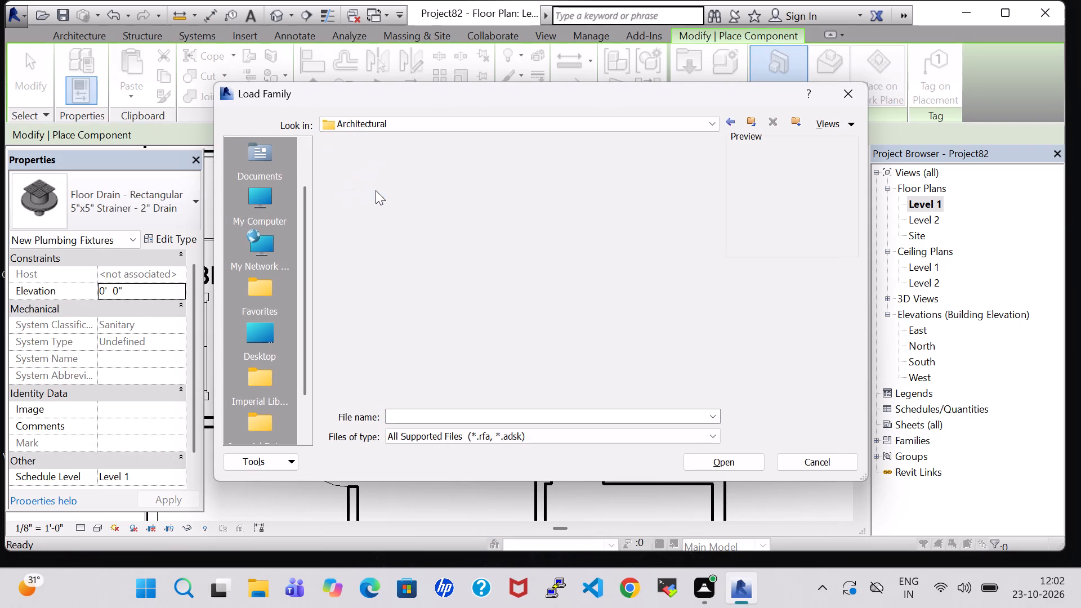
pyautogui.doubleClick(437, 184)
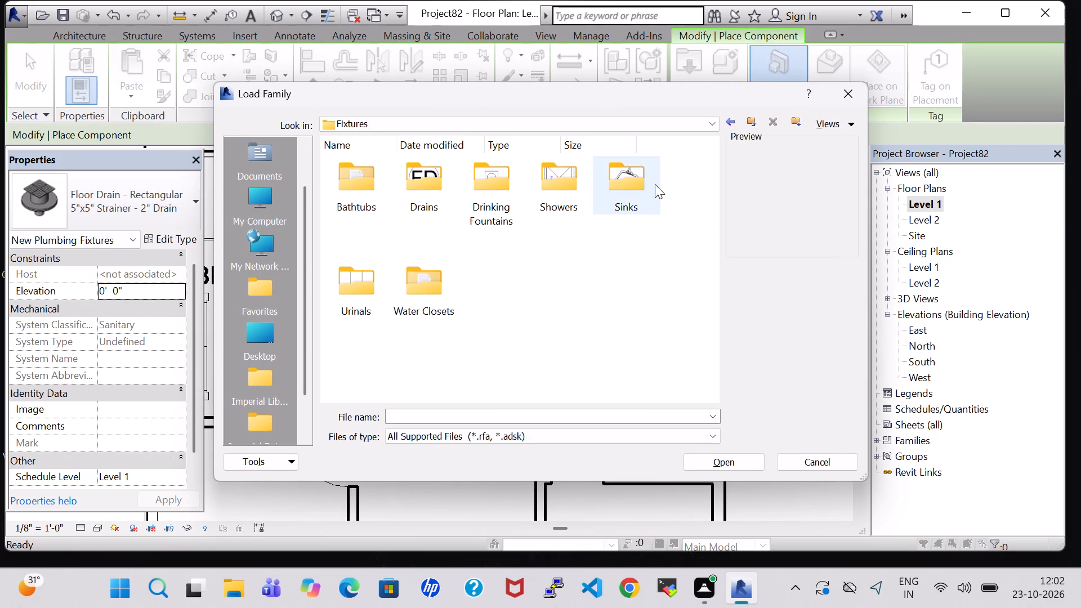
pyautogui.doubleClick(422, 297)
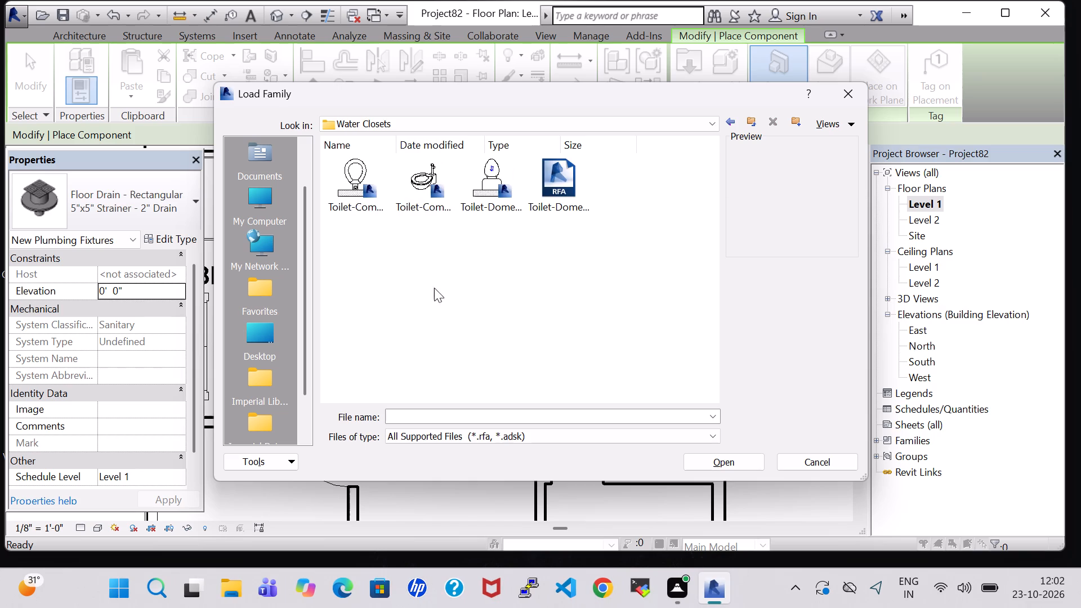
pyautogui.click(550, 173)
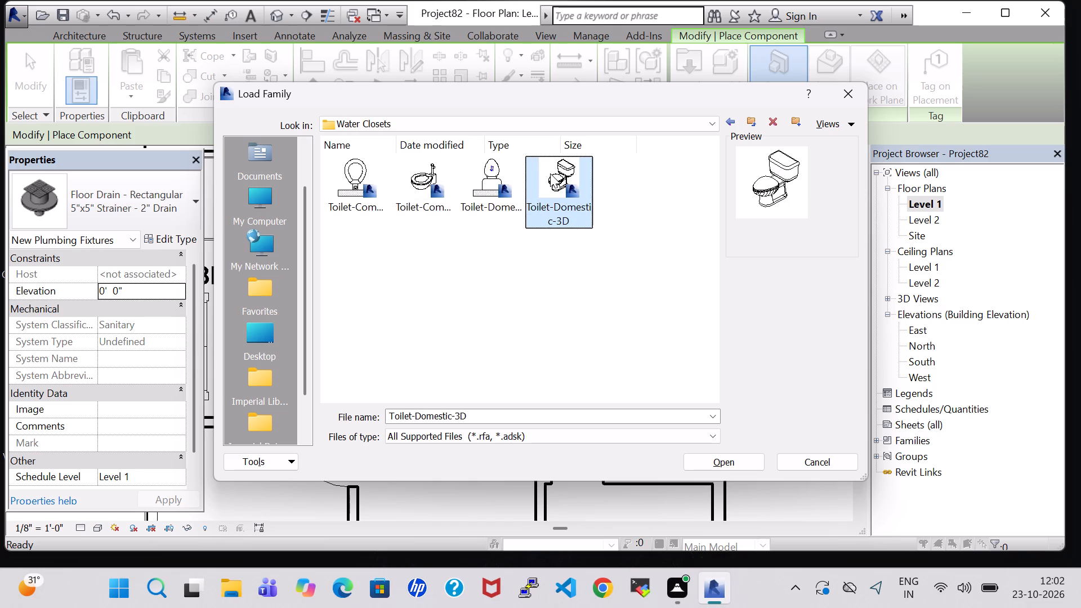
pyautogui.click(731, 462)
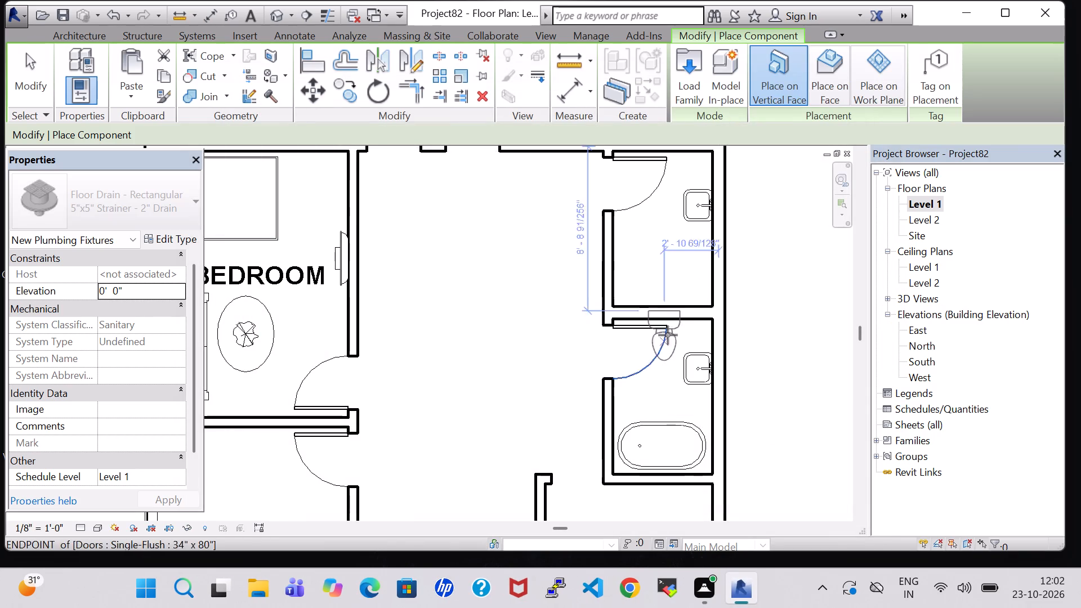
# Place the toilet in the northern bathroom with its tank against the middle of the south wall, bowl facing north.
pyautogui.press('space')
pyautogui.press('space')
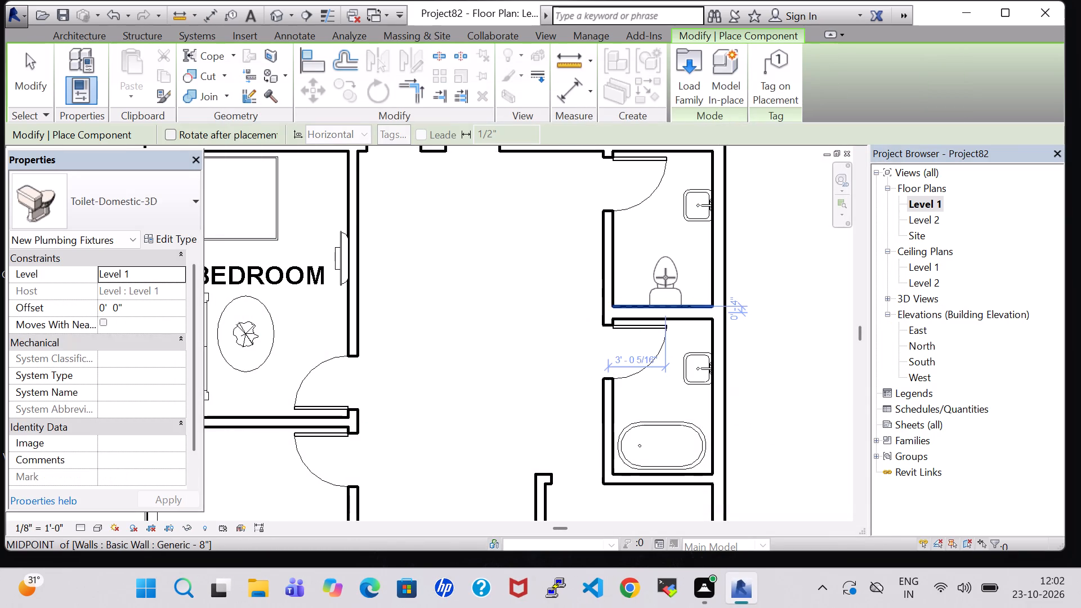
pyautogui.click(665, 278)
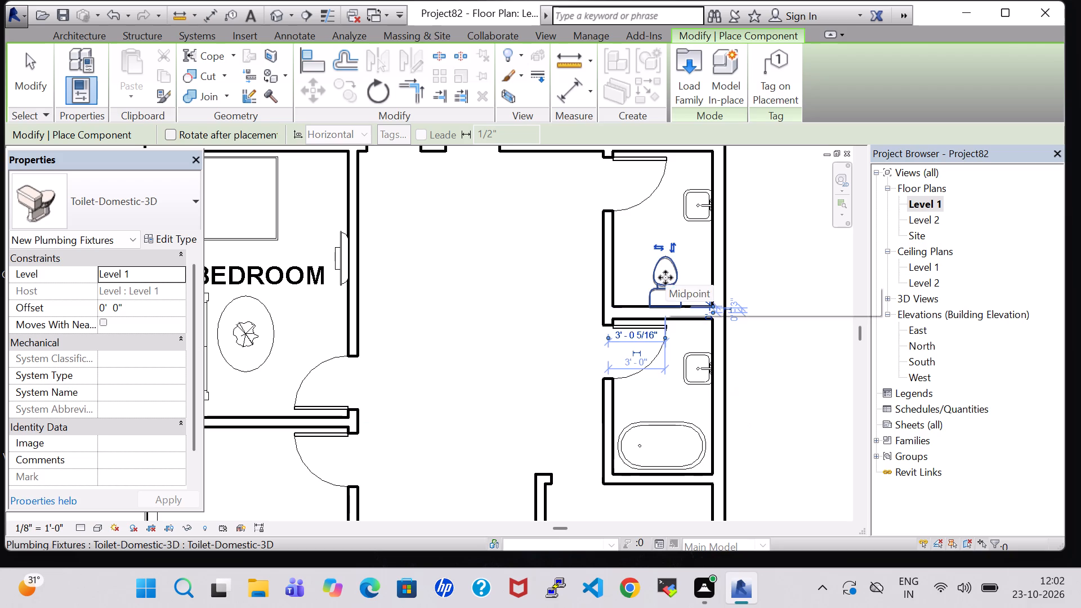
pyautogui.press('Escape')
pyautogui.press('Escape')
# Load the Mirror-Ellipse family from the Furniture folder of the US Imperial library for placement.
pyautogui.click(178, 79)
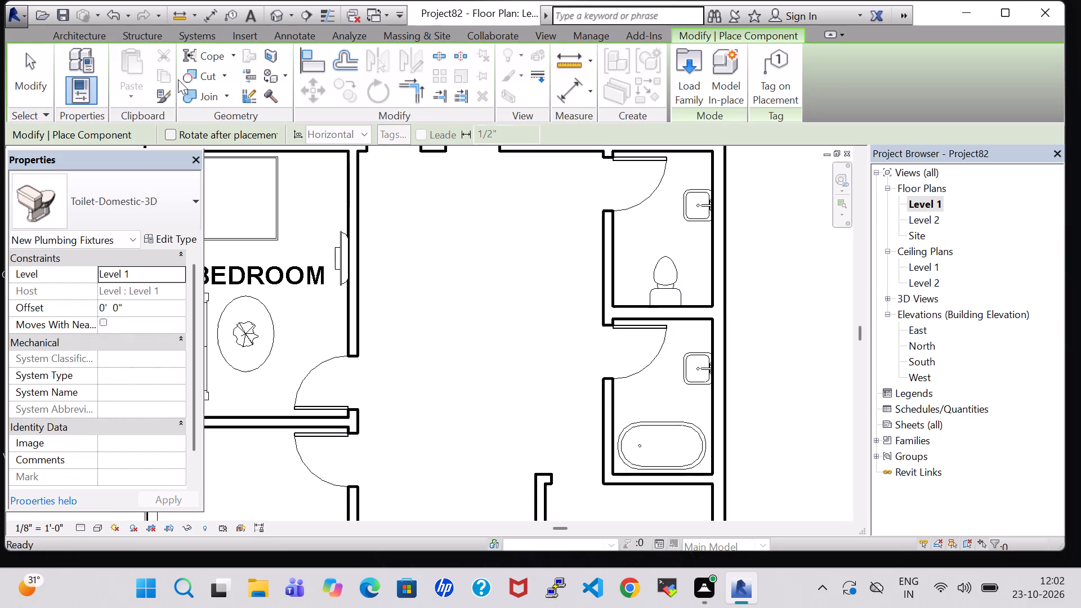
pyautogui.click(693, 74)
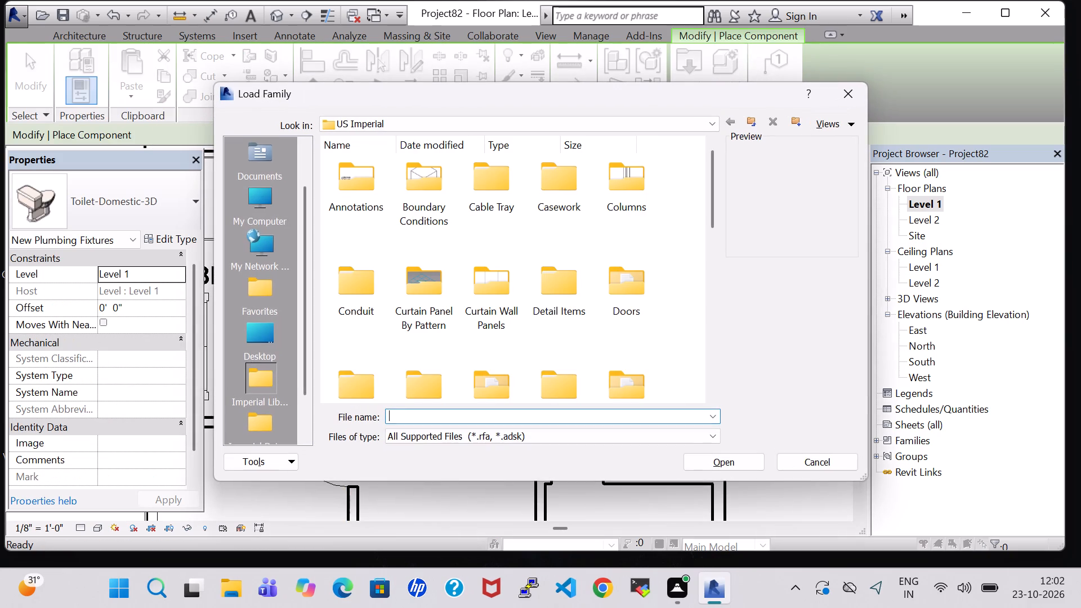
pyautogui.scroll(-1, 604, 342)
pyautogui.doubleClick(629, 261)
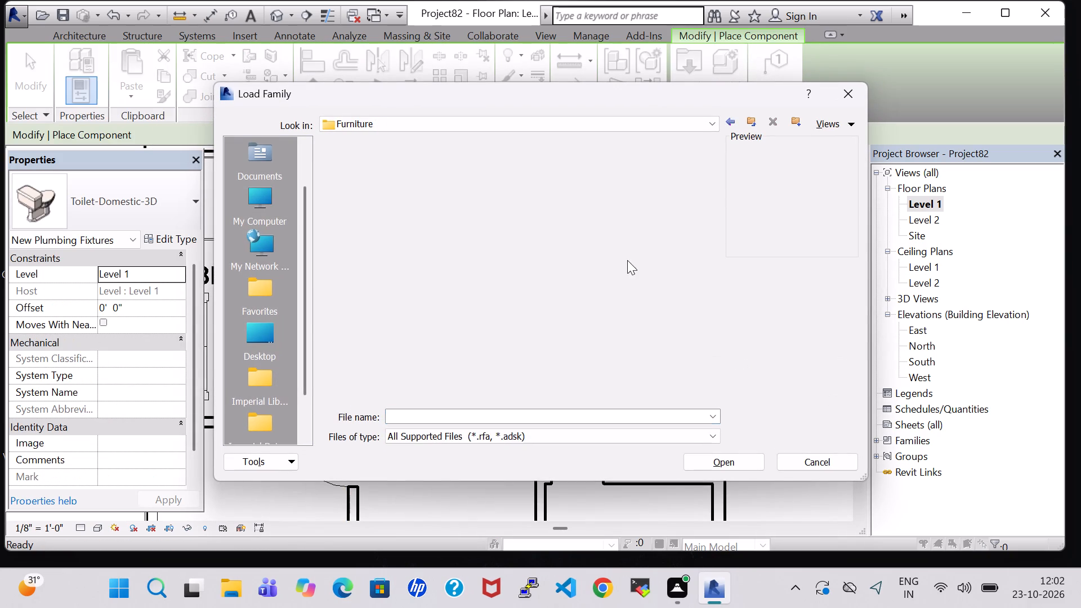
pyautogui.click(613, 209)
pyautogui.click(739, 462)
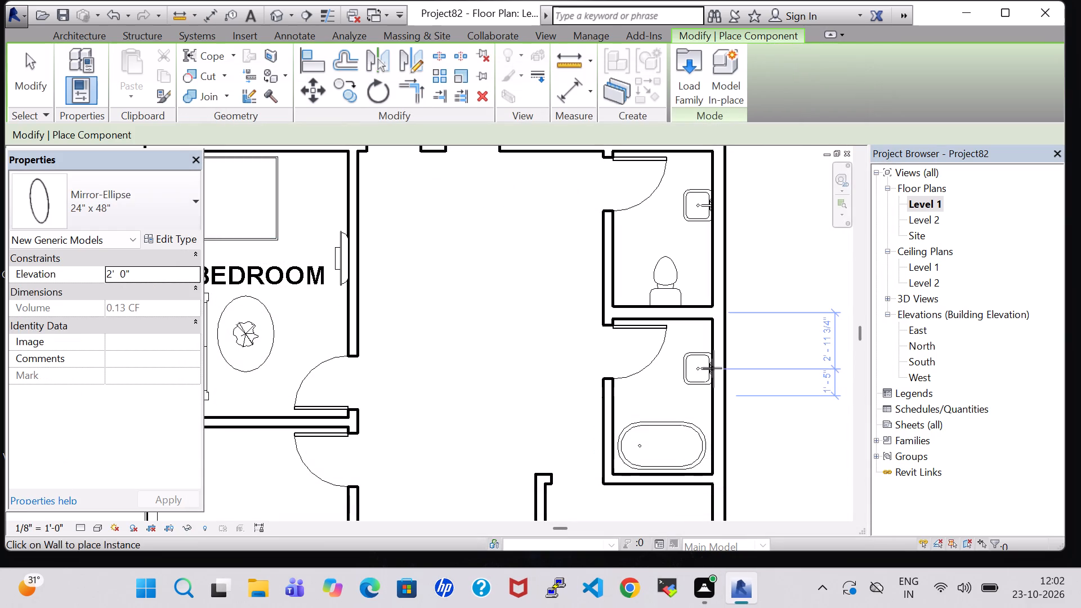
# Place a 24" x 48" elliptical mirror on the east wall behind the sink in each of the two bathrooms.
pyautogui.click(712, 368)
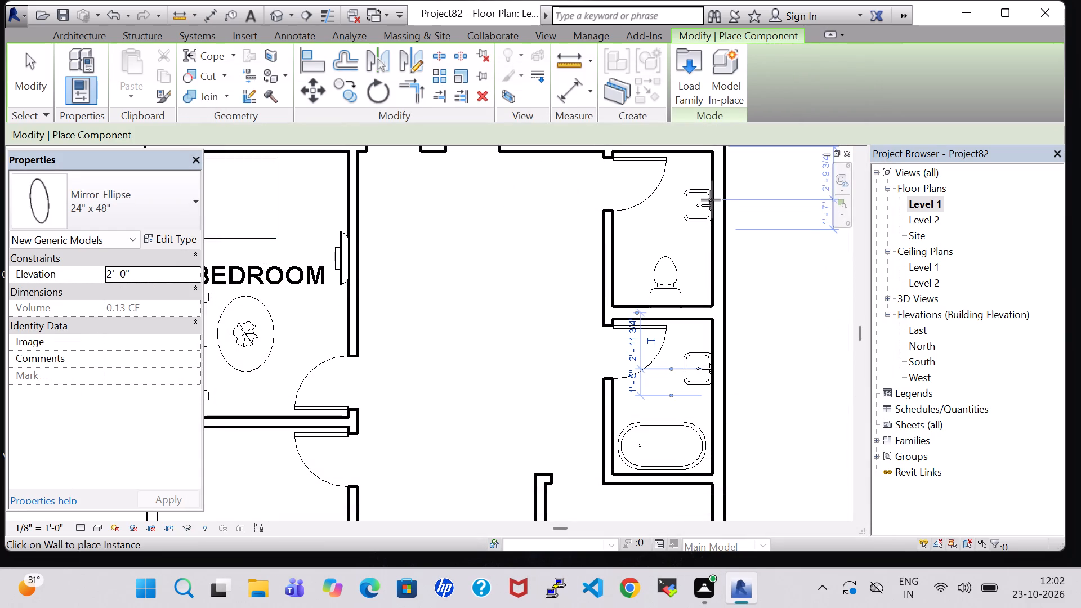
pyautogui.click(713, 202)
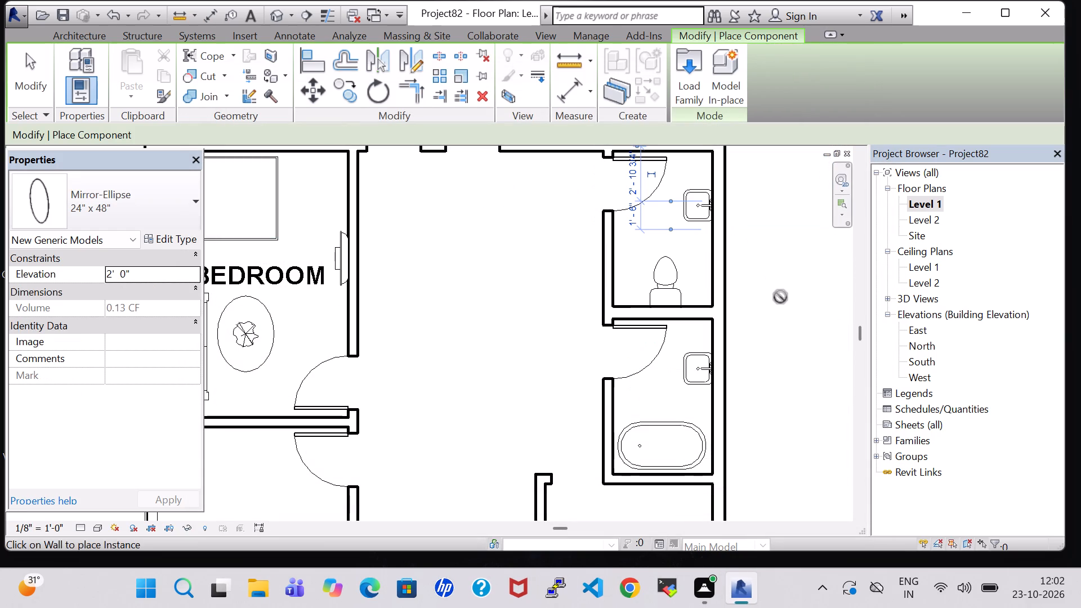
pyautogui.press('Escape')
pyautogui.press('Escape')
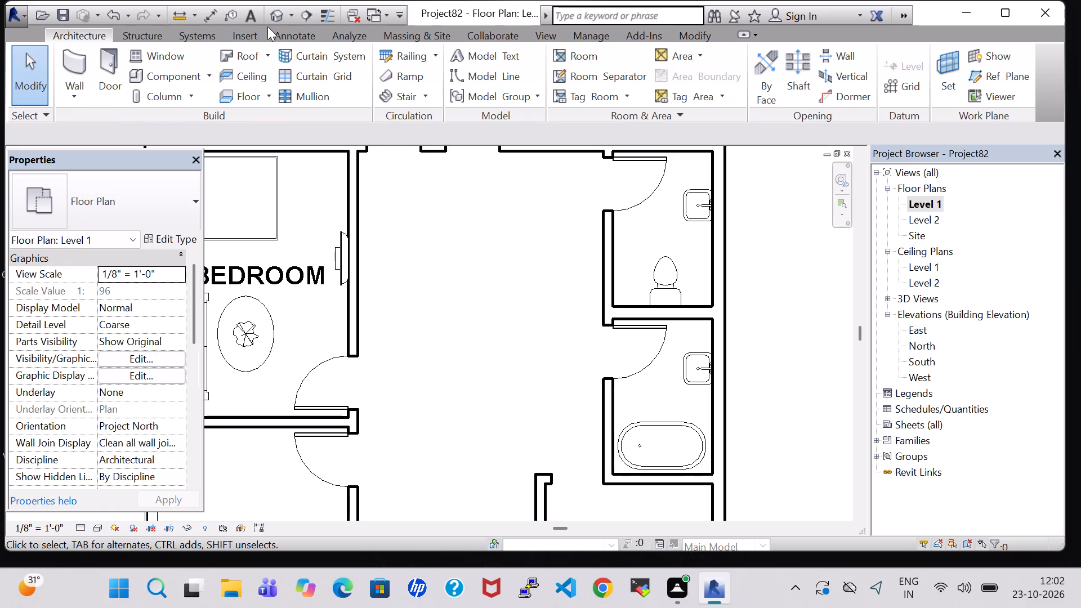
# In the 3D view, set the elevation of the elliptical mirror in the southern bathroom to 3' 0".
pyautogui.click(279, 20)
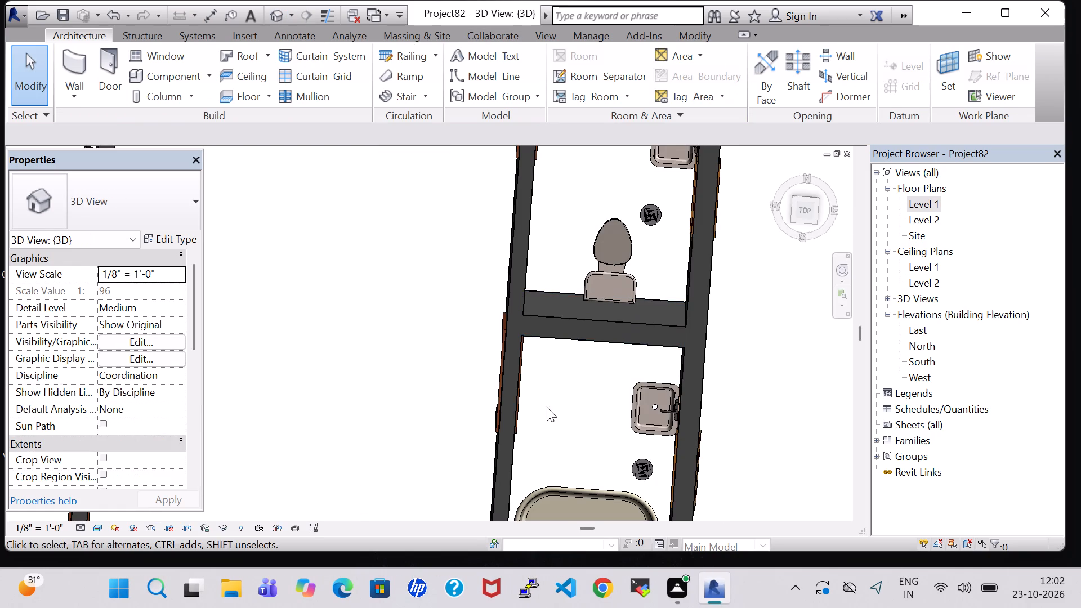
pyautogui.moveTo(547, 407); pyautogui.dragTo(655, 392, button='middle')
pyautogui.moveTo(749, 216); pyautogui.dragTo(565, 488, button='middle')
pyautogui.moveTo(687, 460); pyautogui.dragTo(721, 363, button='middle')
pyautogui.moveTo(716, 215); pyautogui.dragTo(500, 607, button='middle')
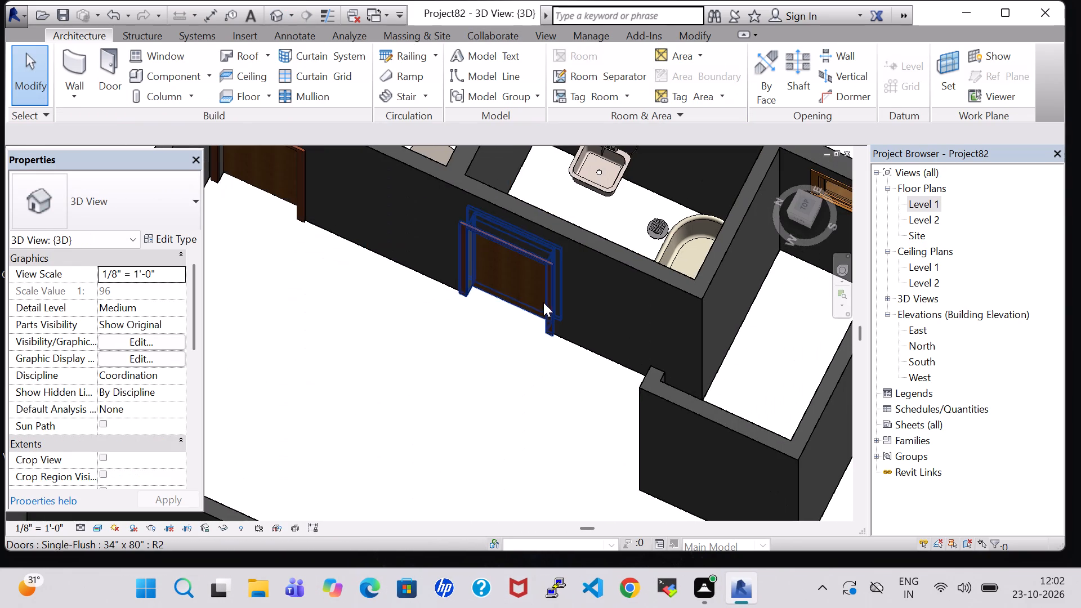
pyautogui.scroll(1, 598, 216)
pyautogui.moveTo(598, 216); pyautogui.dragTo(558, 294, button='middle')
pyautogui.moveTo(621, 370); pyautogui.dragTo(680, 277, button='middle')
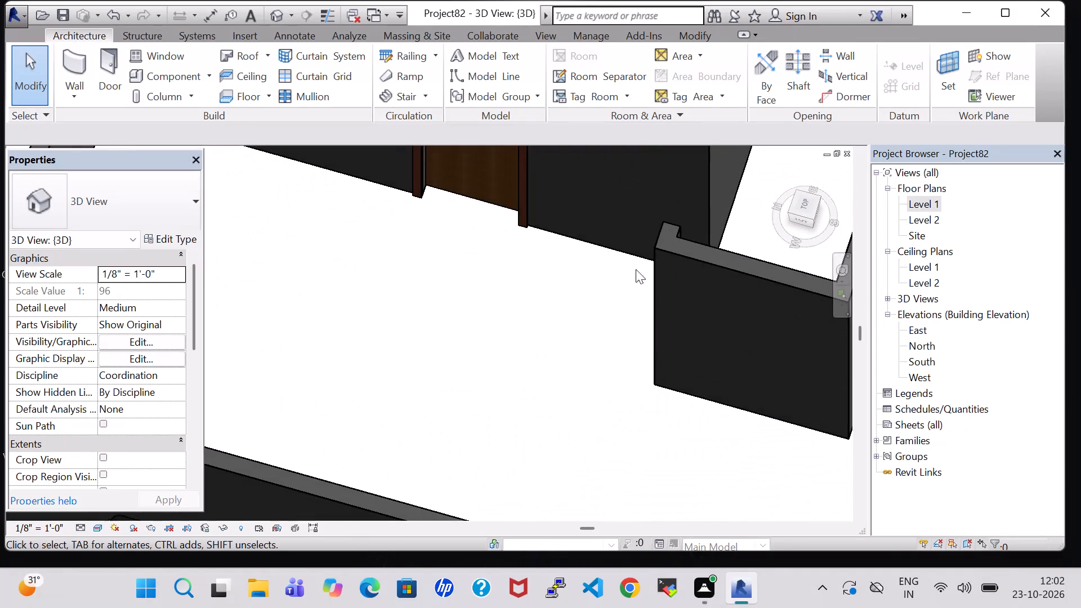
pyautogui.moveTo(555, 290); pyautogui.dragTo(454, 587, button='middle')
pyautogui.scroll(1, 467, 562)
pyautogui.click(481, 265)
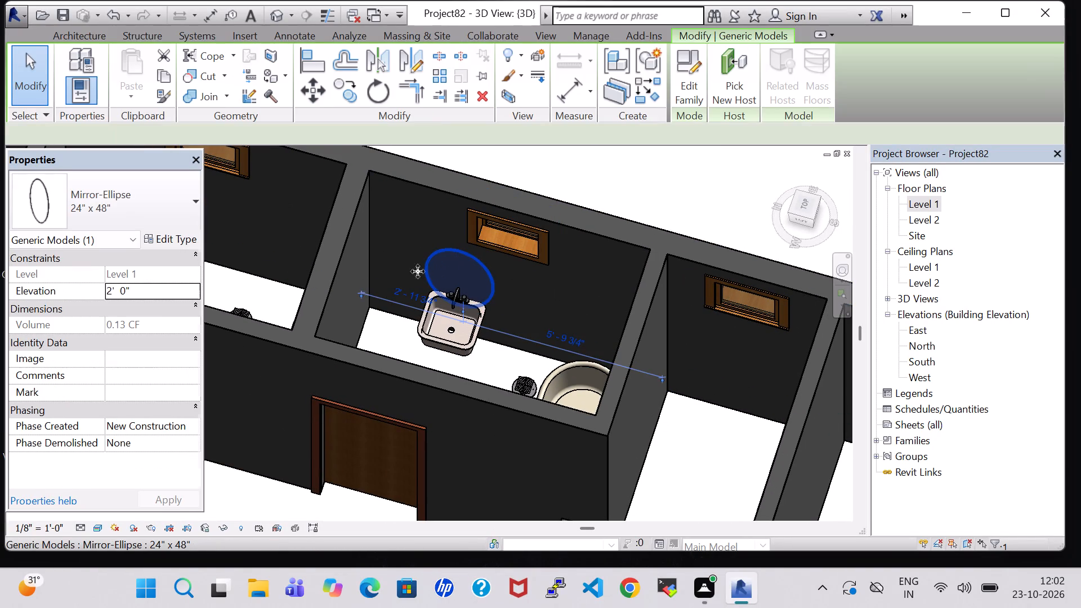
pyautogui.click(113, 293)
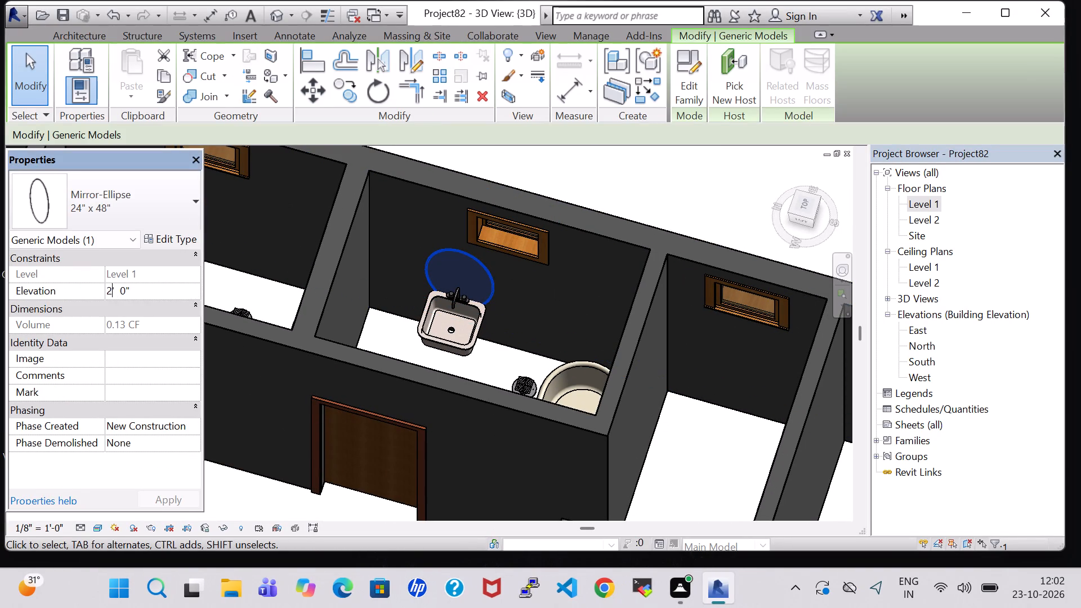
pyautogui.press('BackSpace')
pyautogui.press('3')
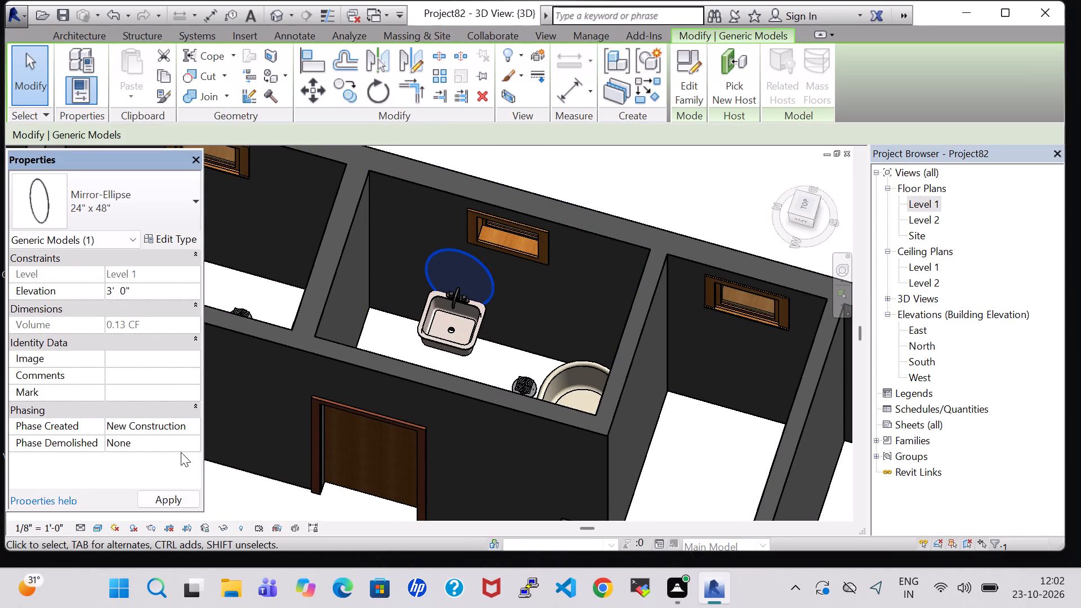
pyautogui.click(170, 497)
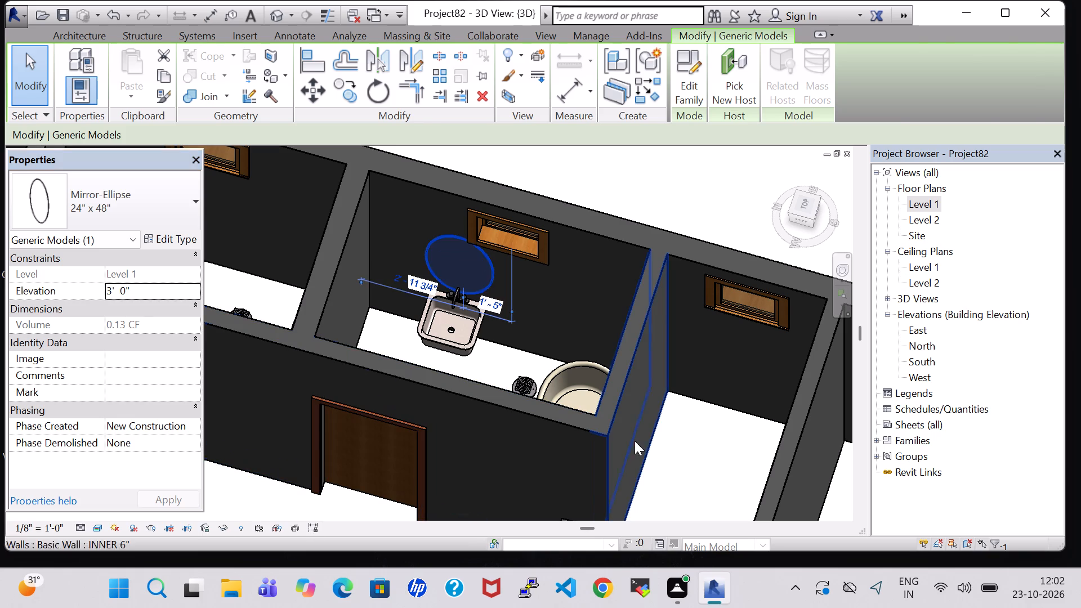
pyautogui.click(678, 462)
# Nudge the southern bathroom's sink and its mirror two increments north along the east wall, away from the window.
pyautogui.keyDown('shift'); pyautogui.moveTo(678, 462); pyautogui.dragTo(694, 404, button='middle'); pyautogui.keyUp('shift')
pyautogui.keyDown('shift'); pyautogui.moveTo(702, 383); pyautogui.dragTo(702, 366, button='middle'); pyautogui.keyUp('shift')
pyautogui.moveTo(472, 190); pyautogui.dragTo(657, 338, button='middle')
pyautogui.keyDown('shift'); pyautogui.moveTo(642, 340); pyautogui.dragTo(643, 340, button='middle'); pyautogui.keyUp('shift')
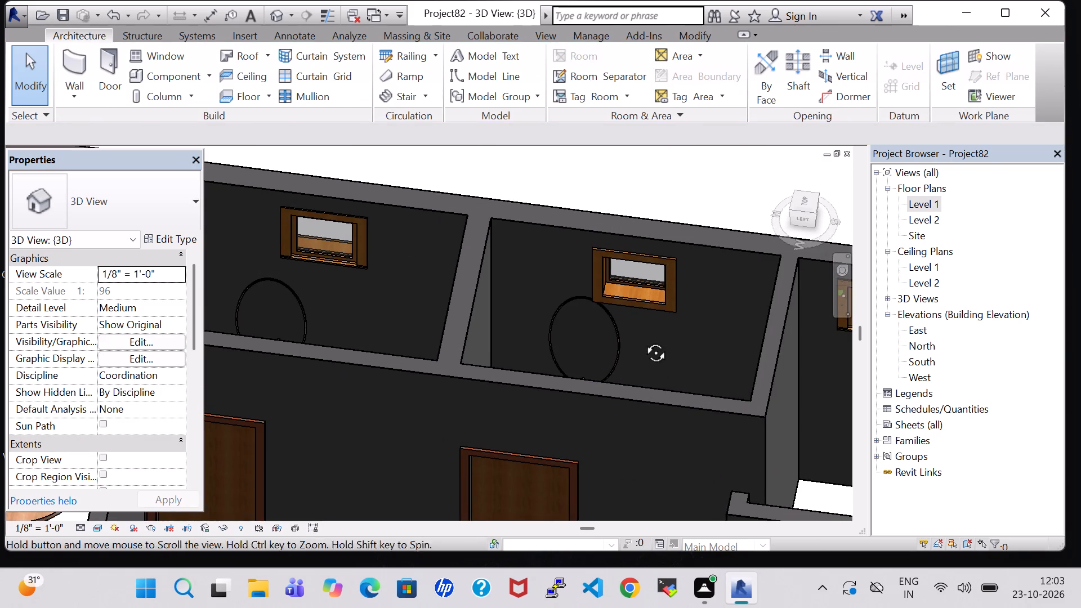
pyautogui.keyDown('shift'); pyautogui.moveTo(643, 340); pyautogui.dragTo(652, 375, button='middle'); pyautogui.keyUp('shift')
pyautogui.click(551, 311)
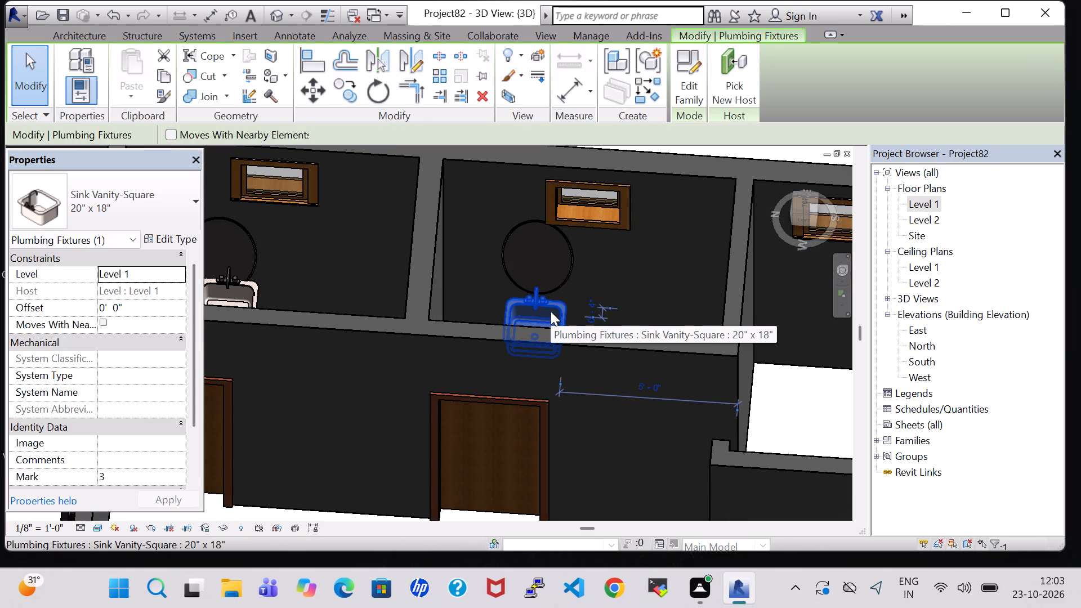
pyautogui.press('Left')
pyautogui.press('Left')
pyautogui.click(511, 242)
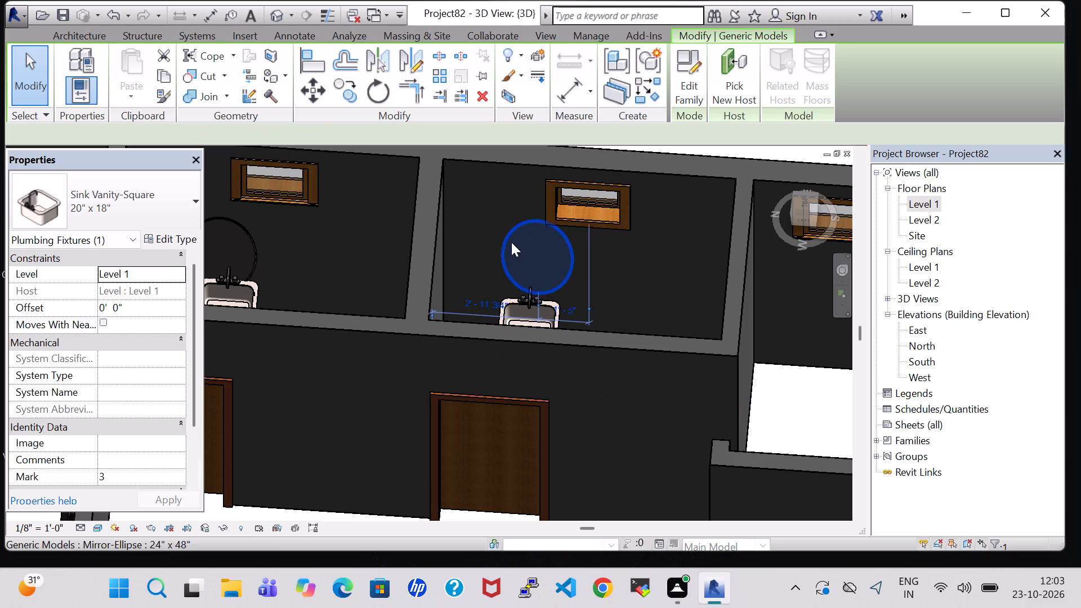
pyautogui.press('Left')
pyautogui.press('Left')
pyautogui.click(543, 307)
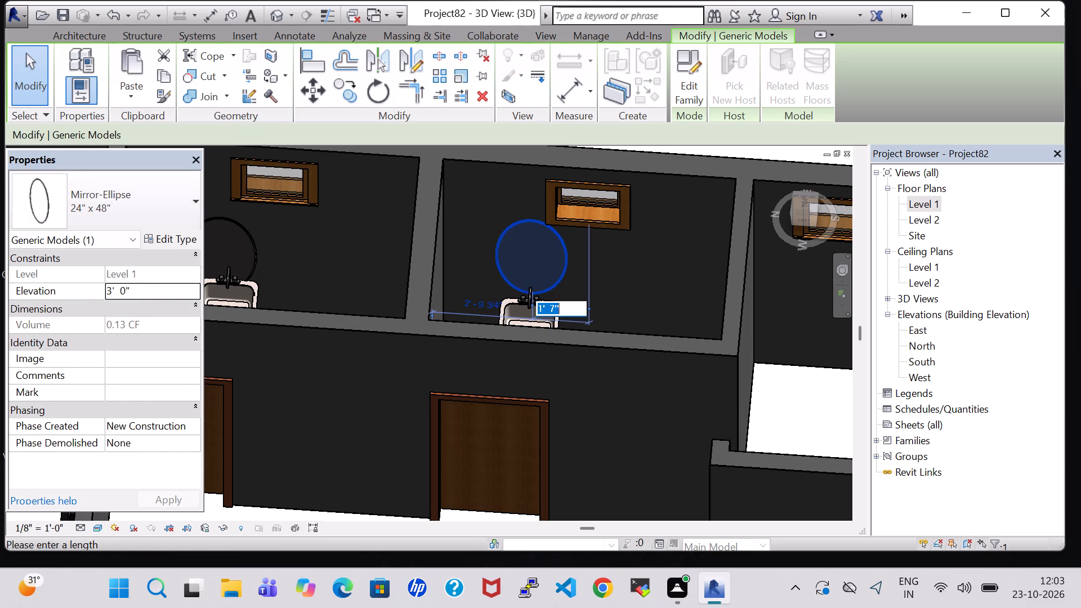
pyautogui.click(659, 299)
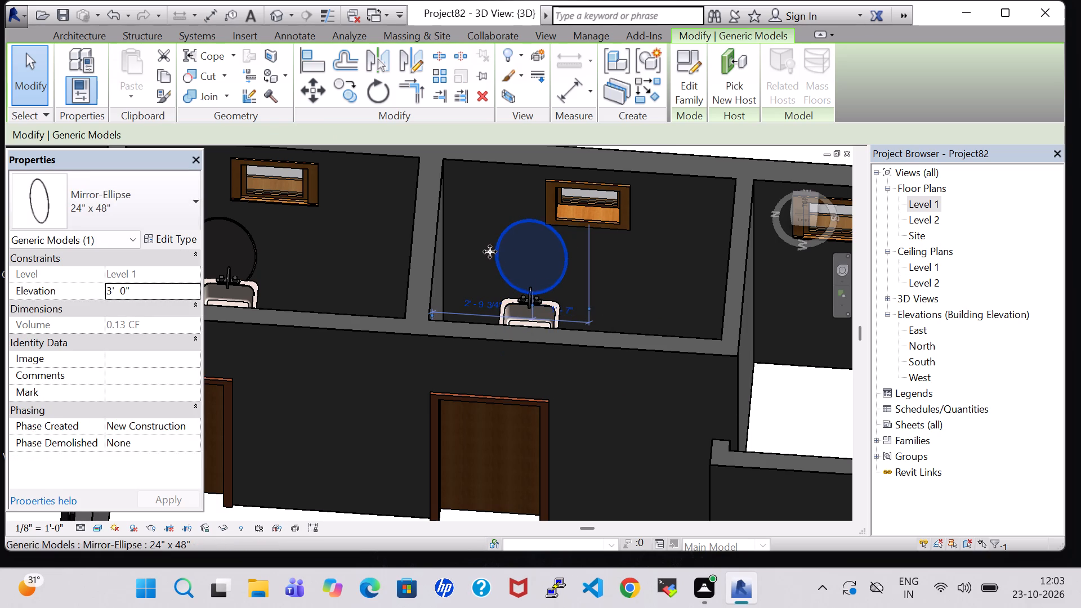
pyautogui.press('Escape')
# Nudge the southern bathroom's sink and mirror further north until the sink is centred under the mirror.
pyautogui.click(514, 302)
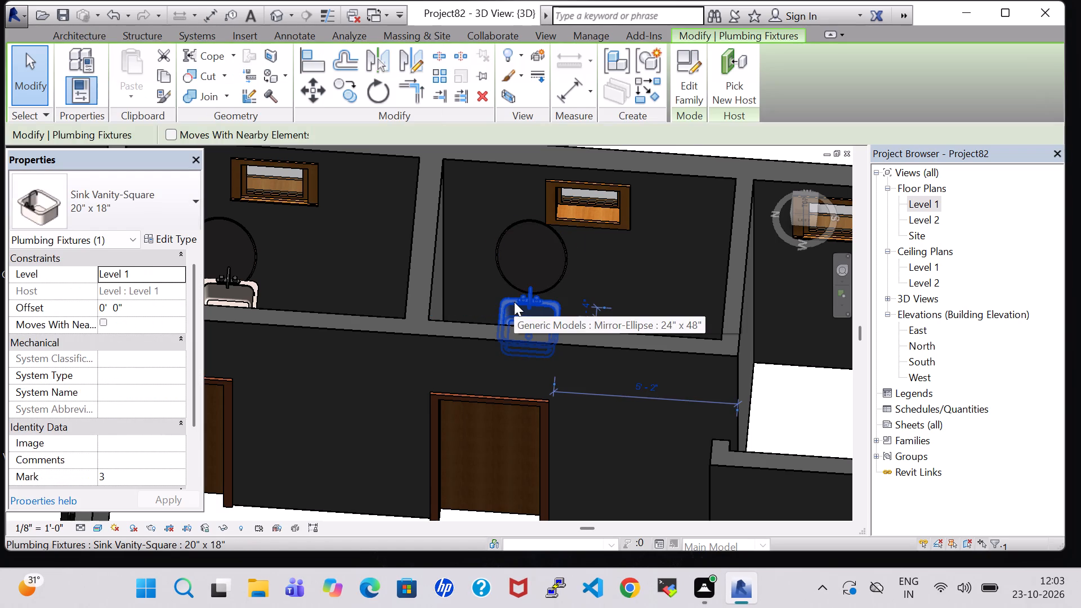
pyautogui.press('Left')
pyautogui.click(520, 226)
pyautogui.press('Left')
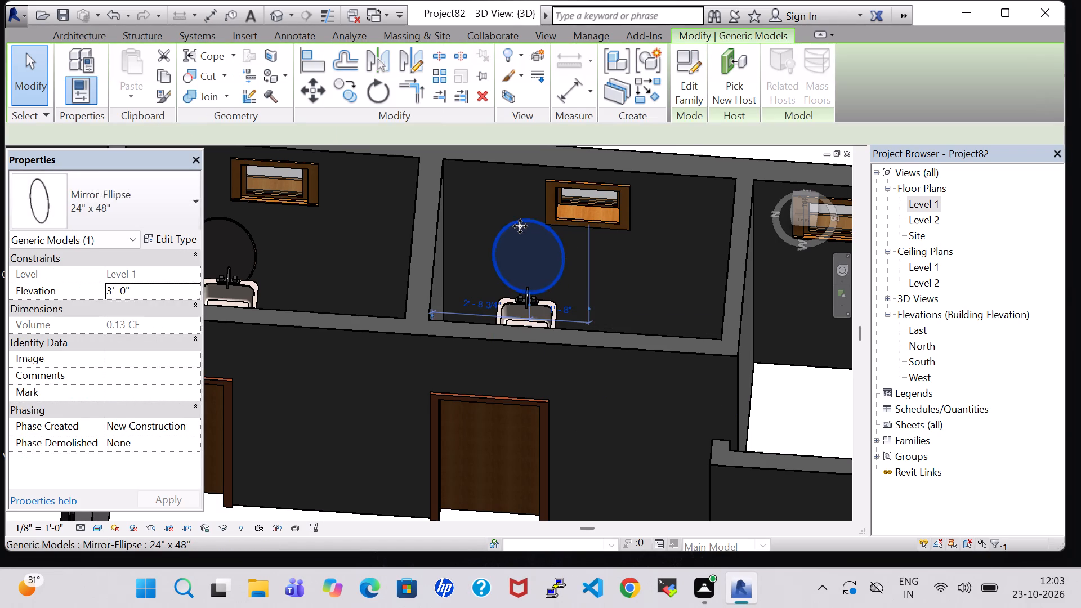
pyautogui.press('Left')
pyautogui.press('Left')
pyautogui.click(602, 295)
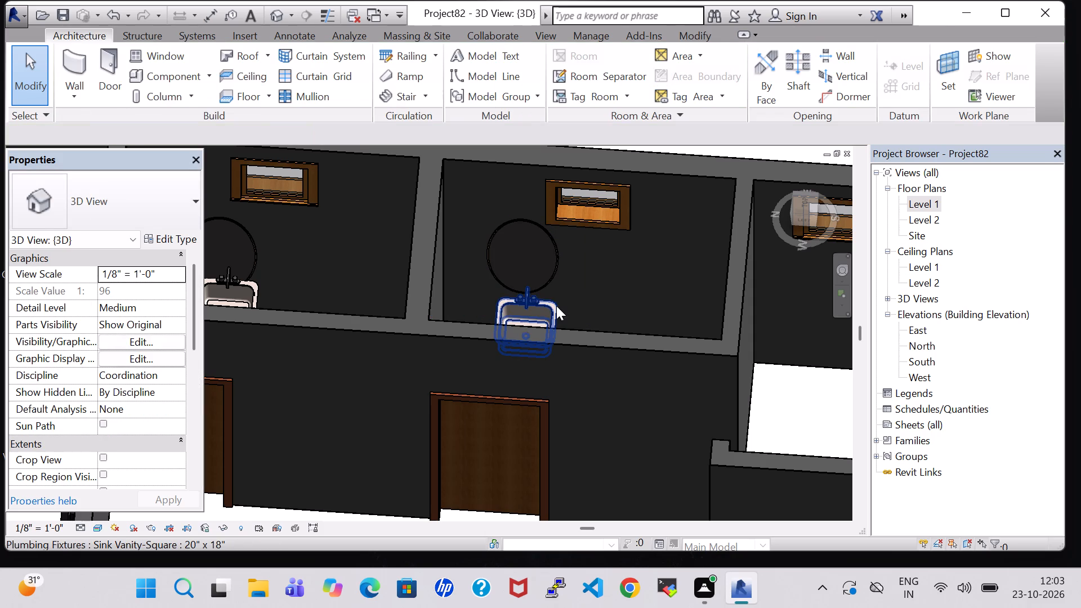
pyautogui.click(556, 306)
pyautogui.press('Left')
pyautogui.press('Left')
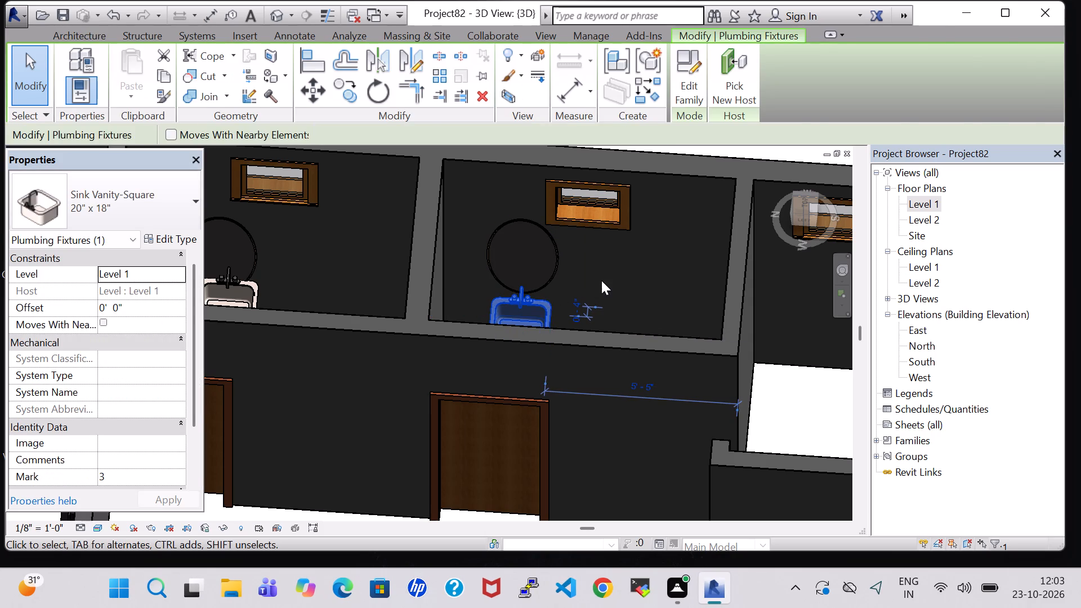
pyautogui.click(601, 280)
# Set the elevation of the elliptical mirror in the northern bathroom to 3' 0".
pyautogui.moveTo(366, 265); pyautogui.dragTo(445, 265, button='middle')
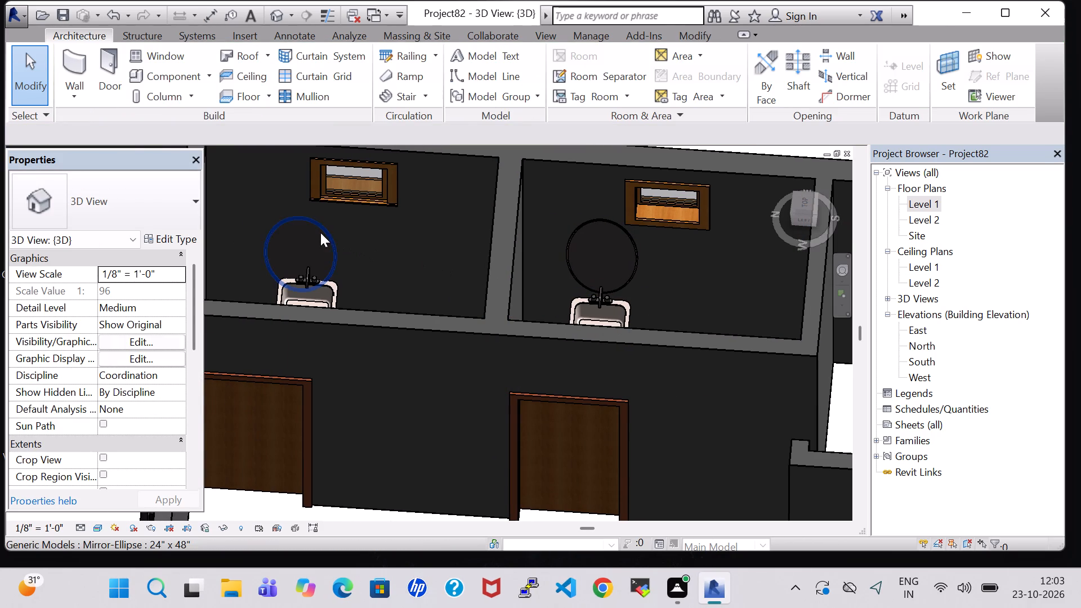
pyautogui.click(320, 233)
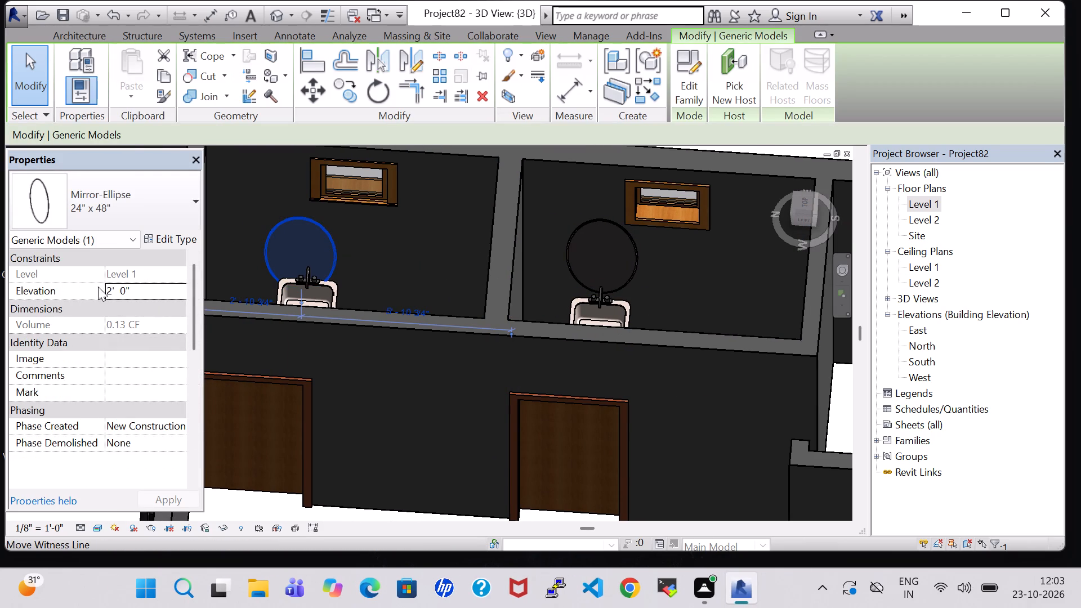
pyautogui.click(112, 291)
pyautogui.press('BackSpace')
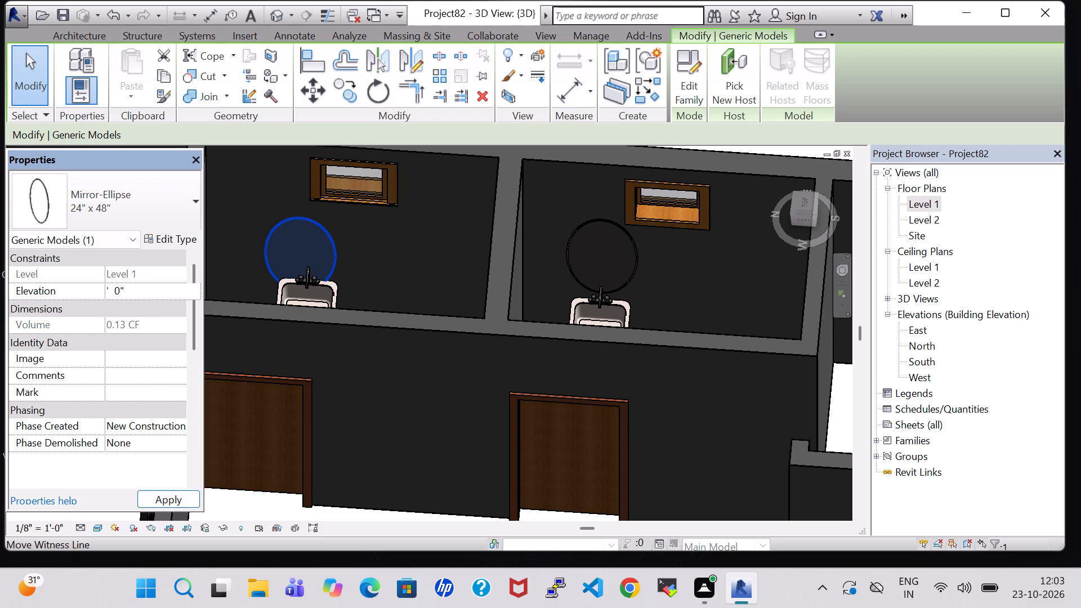
pyautogui.press('3')
pyautogui.click(185, 495)
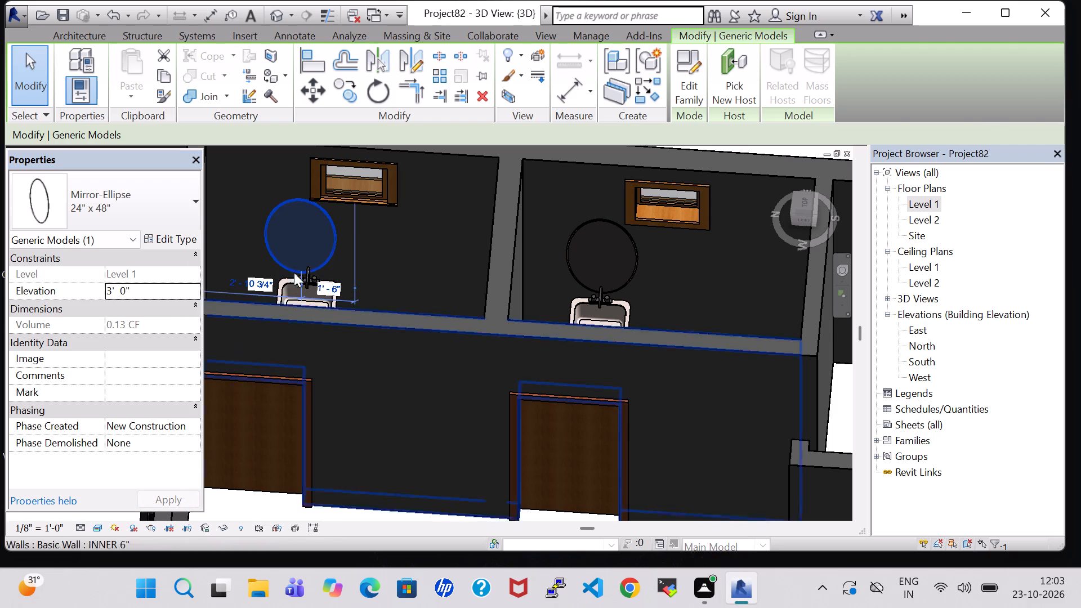
pyautogui.click(406, 229)
# Nudge the northern bathroom's sink three increments north so it is centred under its mirror.
pyautogui.scroll(3, 347, 236)
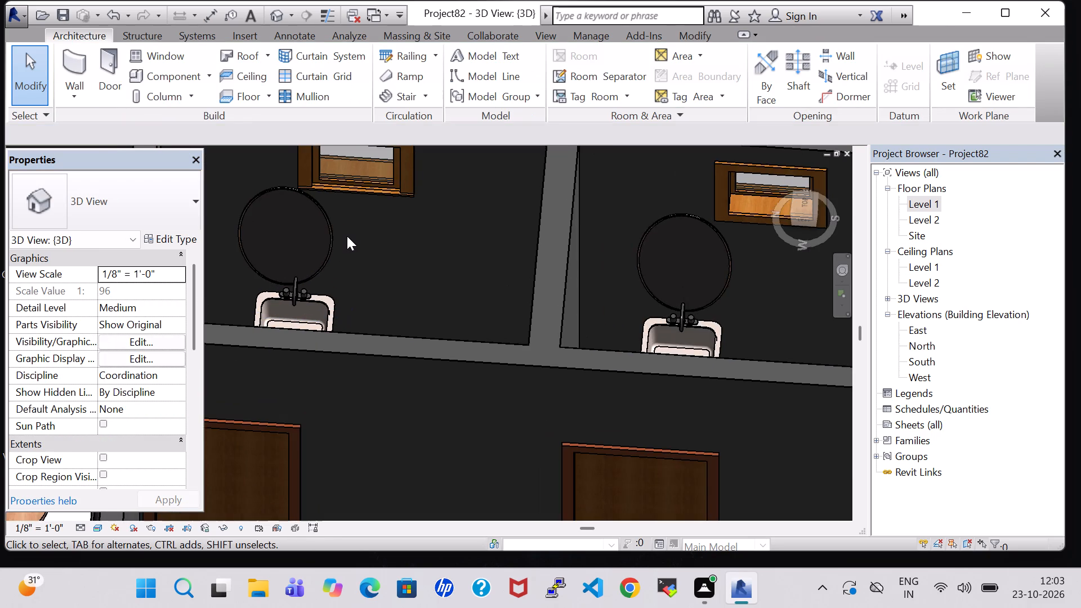
pyautogui.moveTo(347, 237); pyautogui.dragTo(363, 227, button='middle')
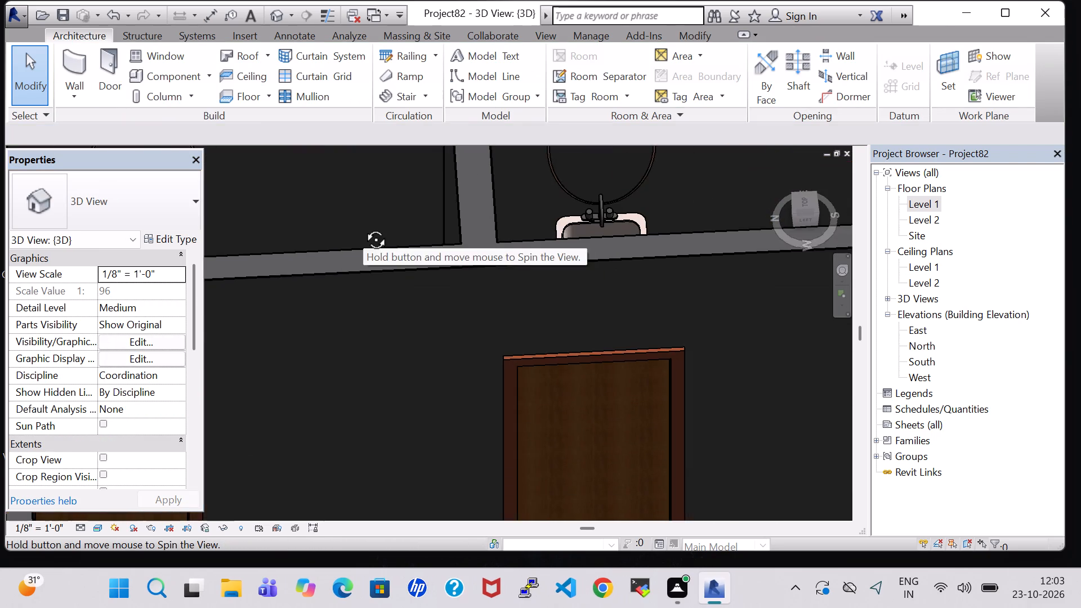
pyautogui.moveTo(363, 227); pyautogui.dragTo(358, 227, button='middle')
pyautogui.moveTo(345, 203); pyautogui.dragTo(466, 293, button='middle')
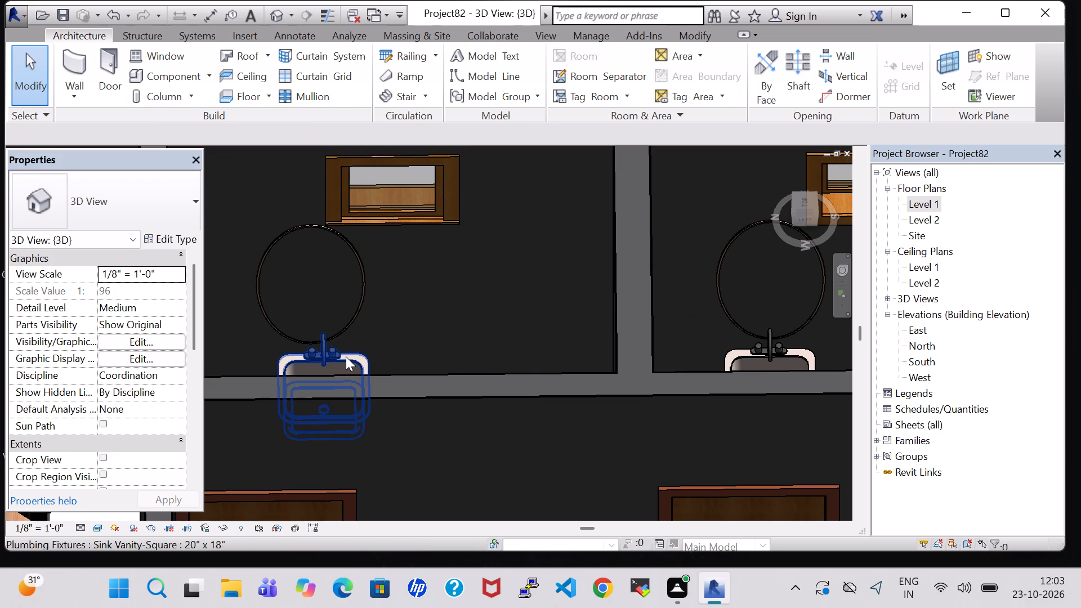
pyautogui.click(346, 356)
pyautogui.press('Left')
pyautogui.press('Left')
pyautogui.press('Left')
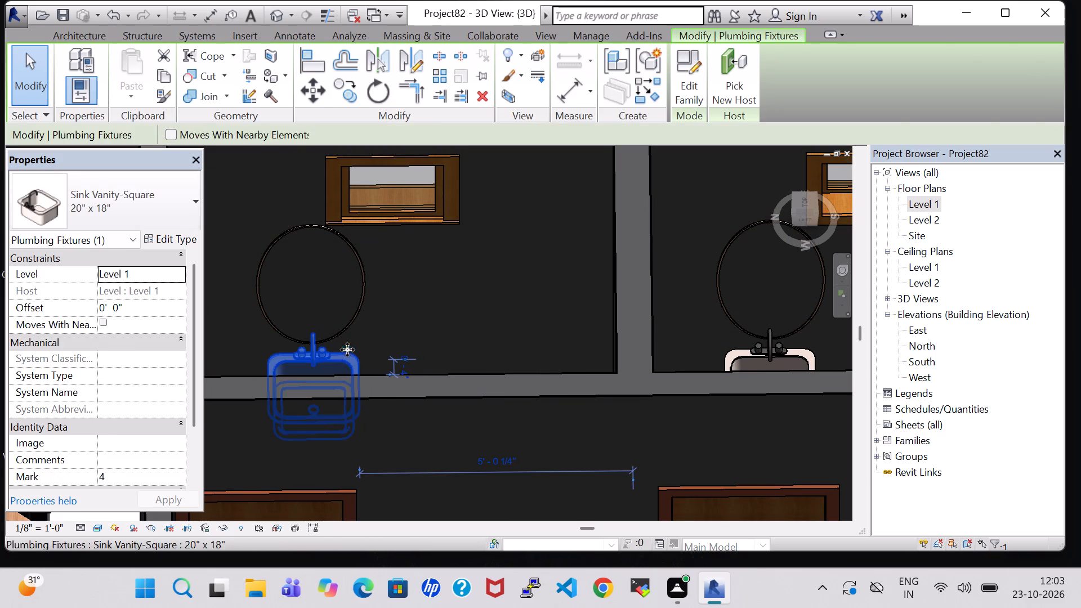
pyautogui.click(428, 272)
# In the Level 1 floor plan, place a tagged room in each of the two bathrooms.
pyautogui.doubleClick(929, 204)
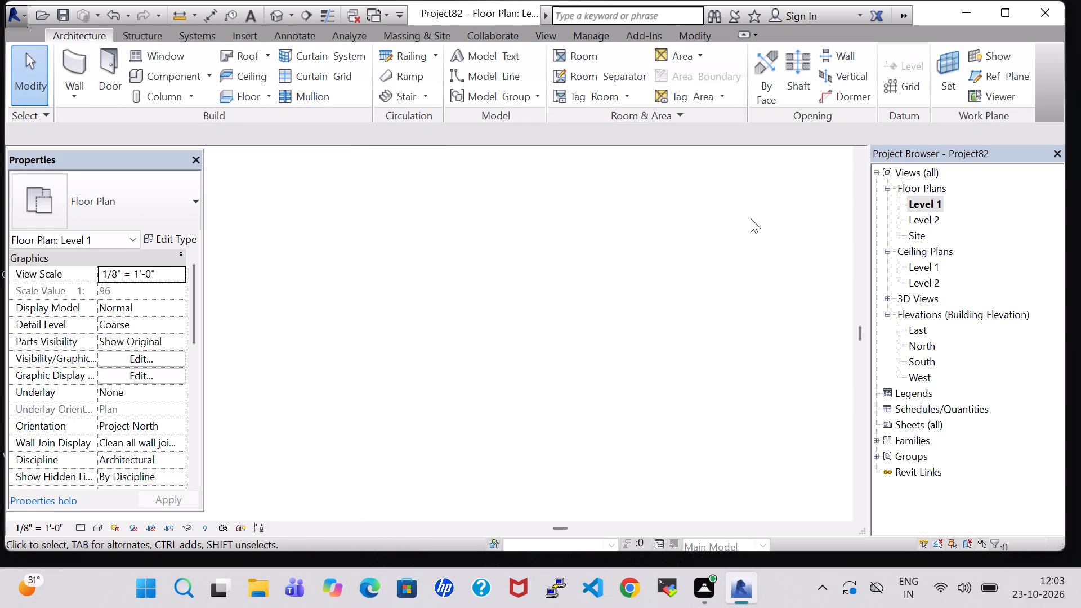
pyautogui.scroll(-3, 484, 257)
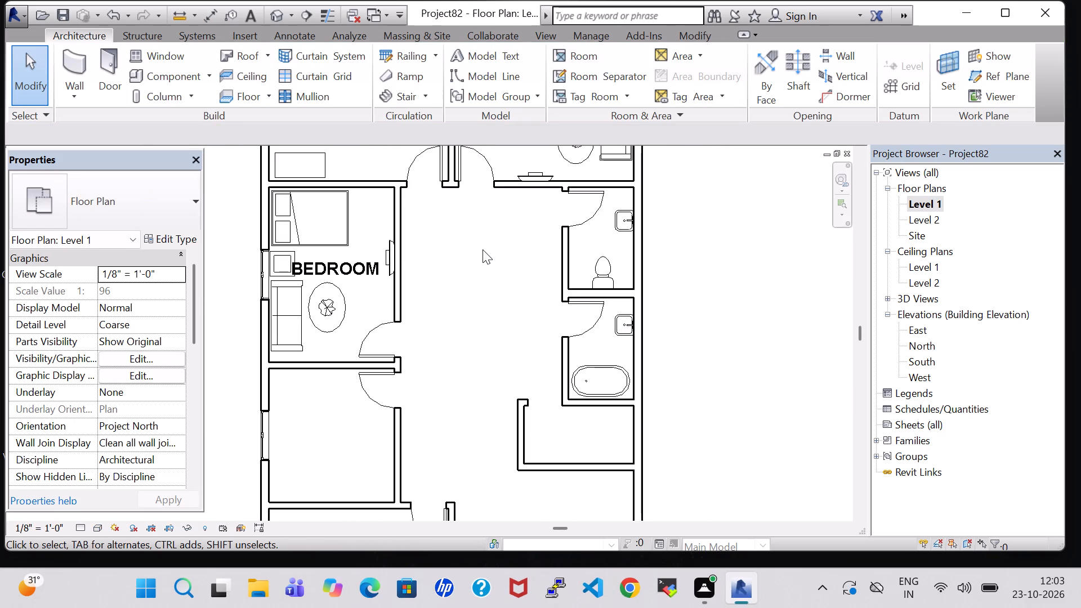
pyautogui.click(578, 59)
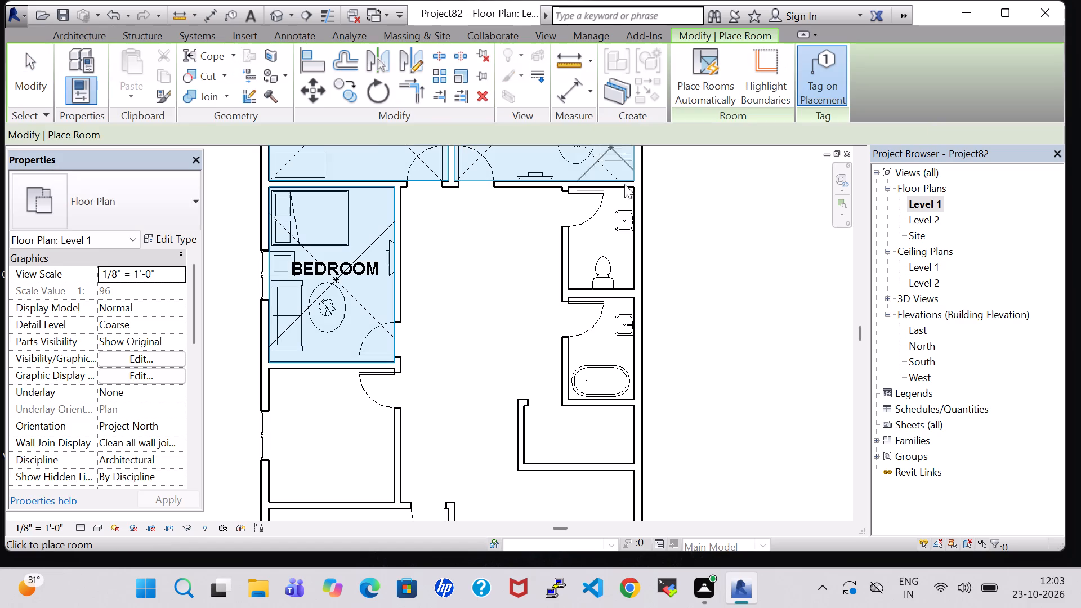
pyautogui.click(604, 260)
pyautogui.click(598, 357)
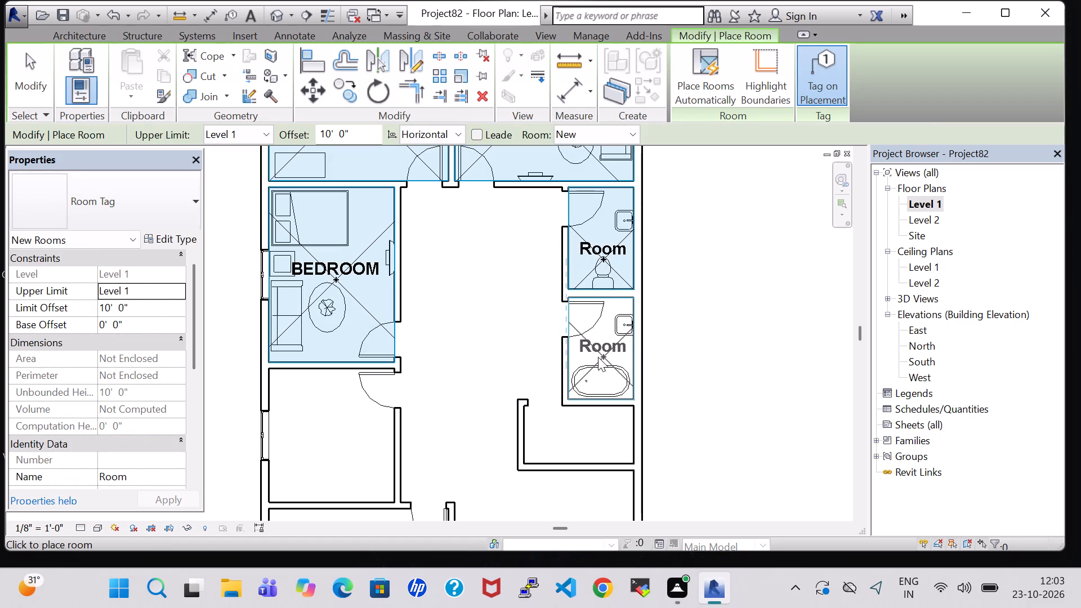
pyautogui.press('Escape')
pyautogui.press('Escape')
# Rename the northern bathroom's room tag TOILET and the southern bathroom's room tag BATH.
pyautogui.doubleClick(598, 241)
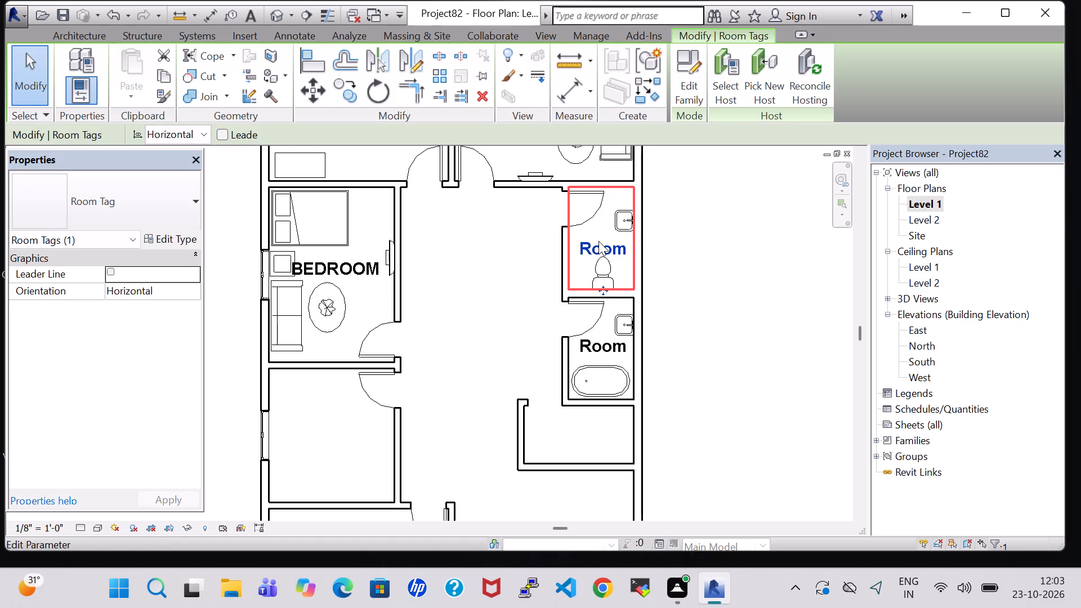
pyautogui.press('BackSpace')
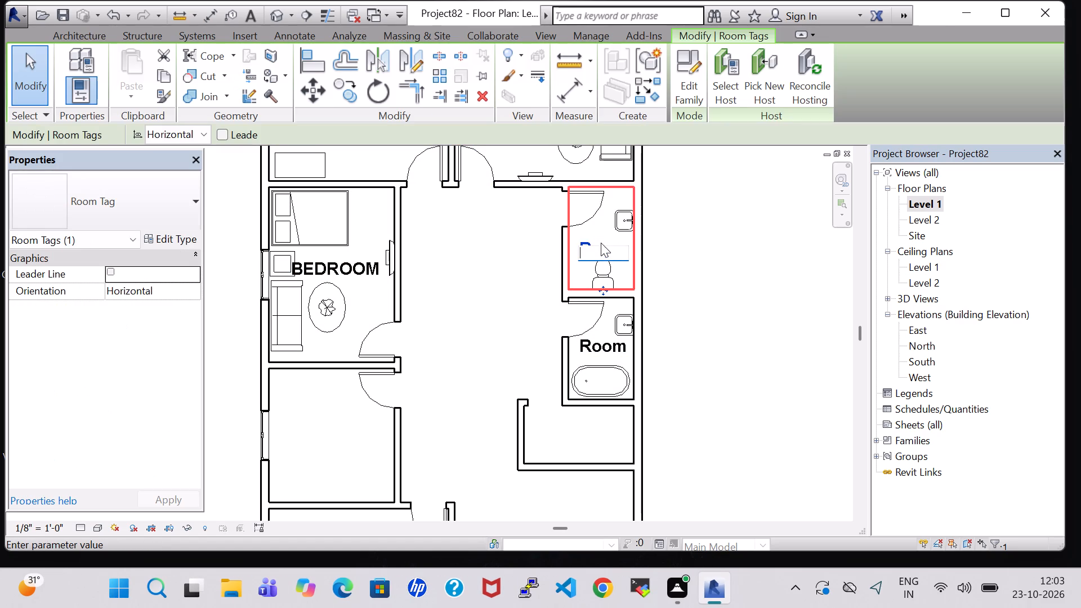
pyautogui.write('TOILET')
pyautogui.press('Return')
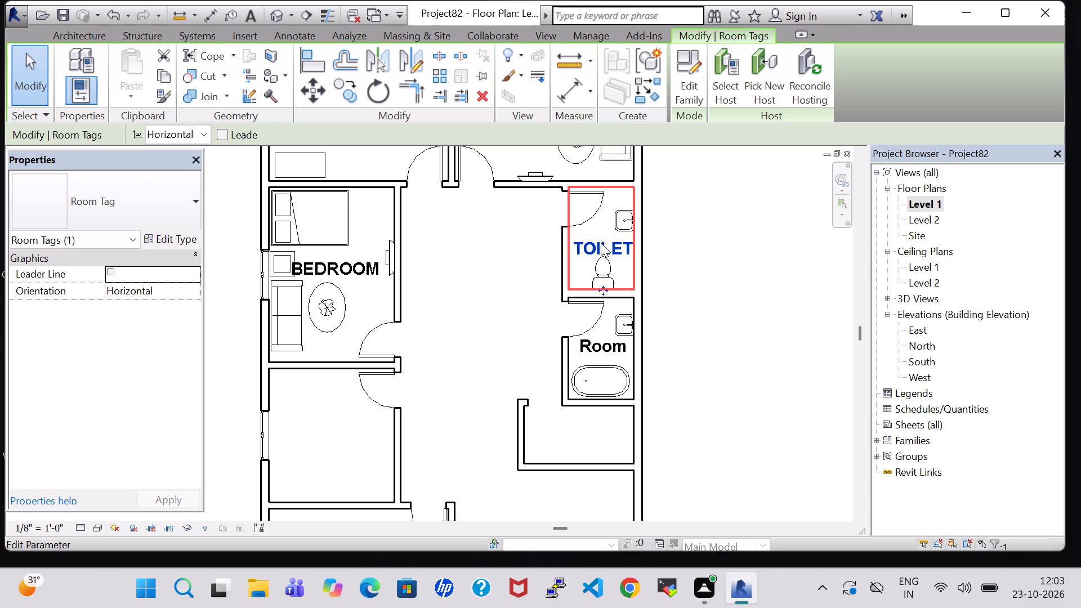
pyautogui.doubleClick(600, 346)
pyautogui.press('BackSpace')
pyautogui.write('BATH')
pyautogui.press('Return')
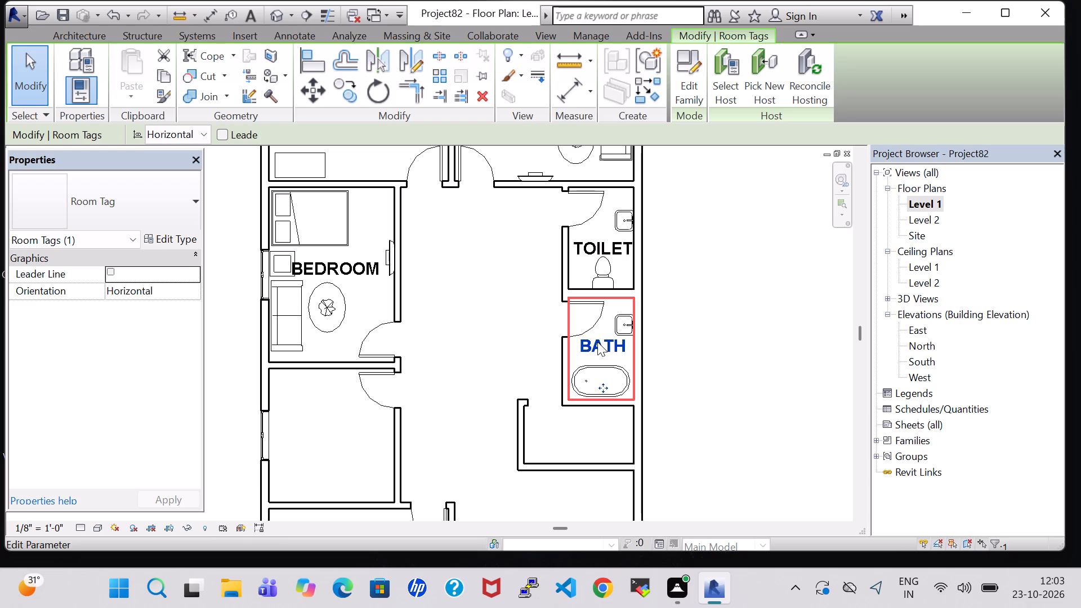
pyautogui.click(748, 302)
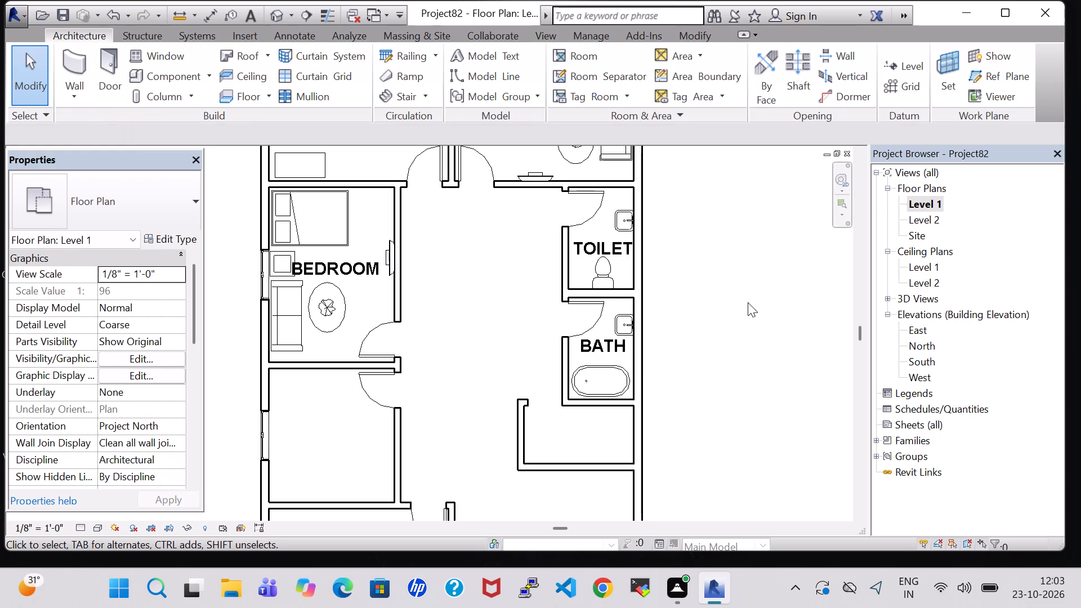
# Place a tagged room in the open central space between the western bedroom and the two bathrooms.
pyautogui.scroll(-1, 748, 305)
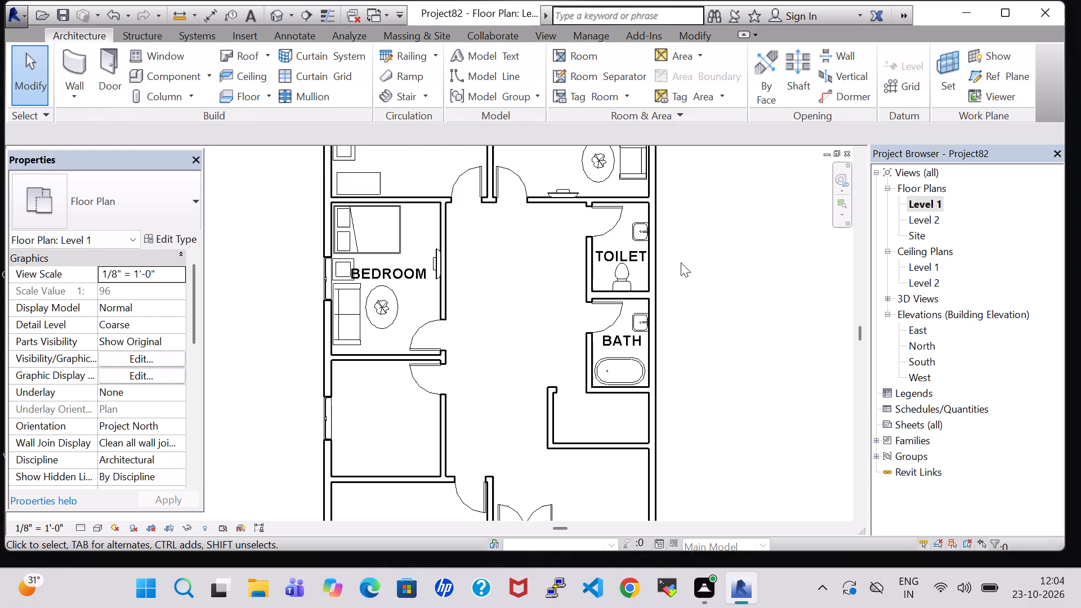
pyautogui.click(579, 58)
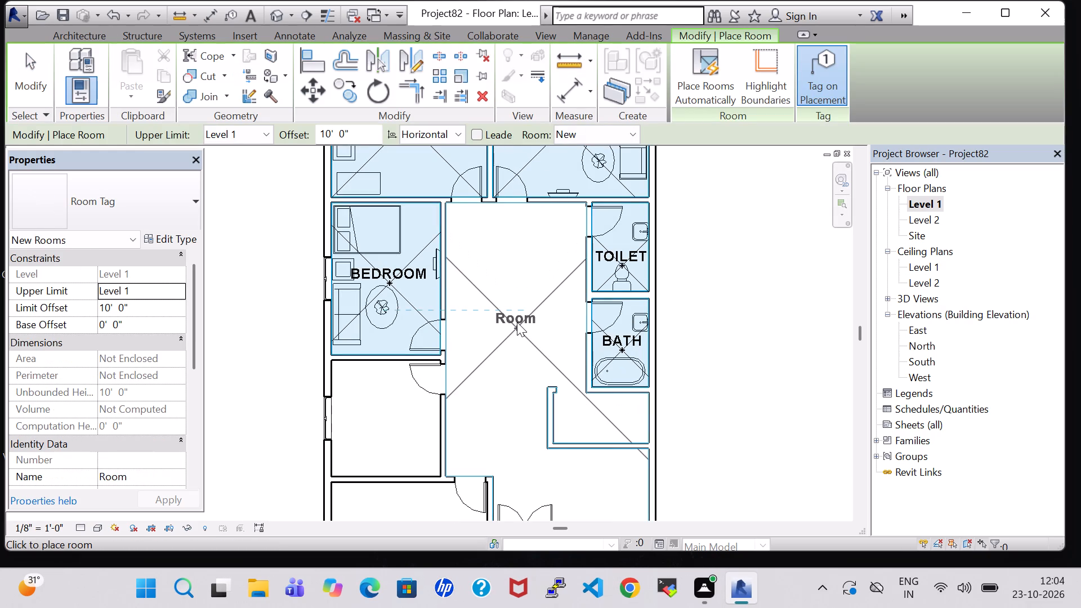
pyautogui.click(517, 311)
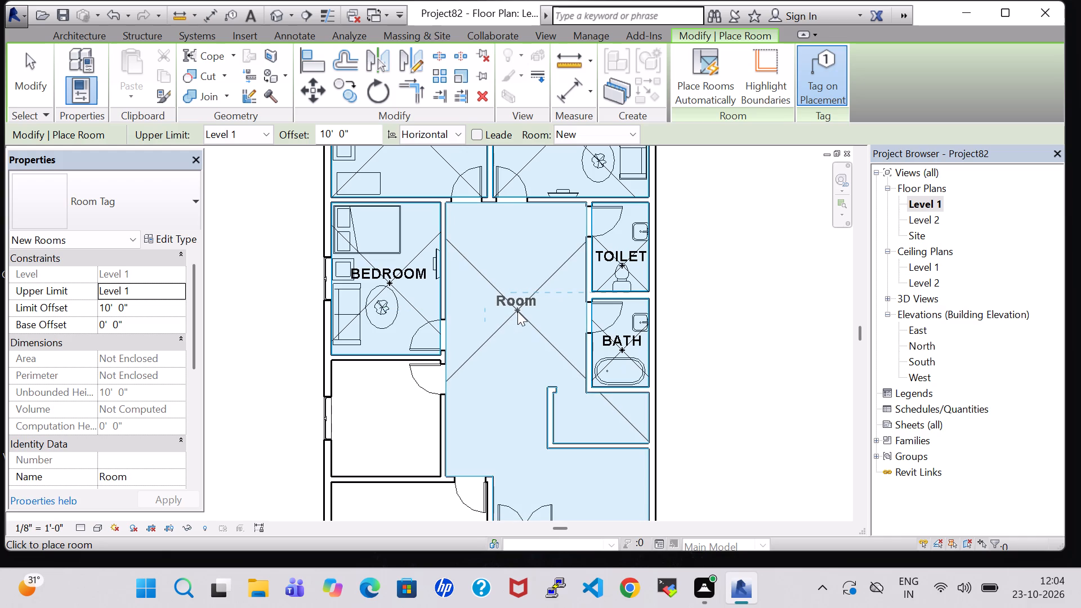
pyautogui.press('Escape')
pyautogui.press('Escape')
# Rename the central space's room tag HALL.
pyautogui.tripleClick(520, 303)
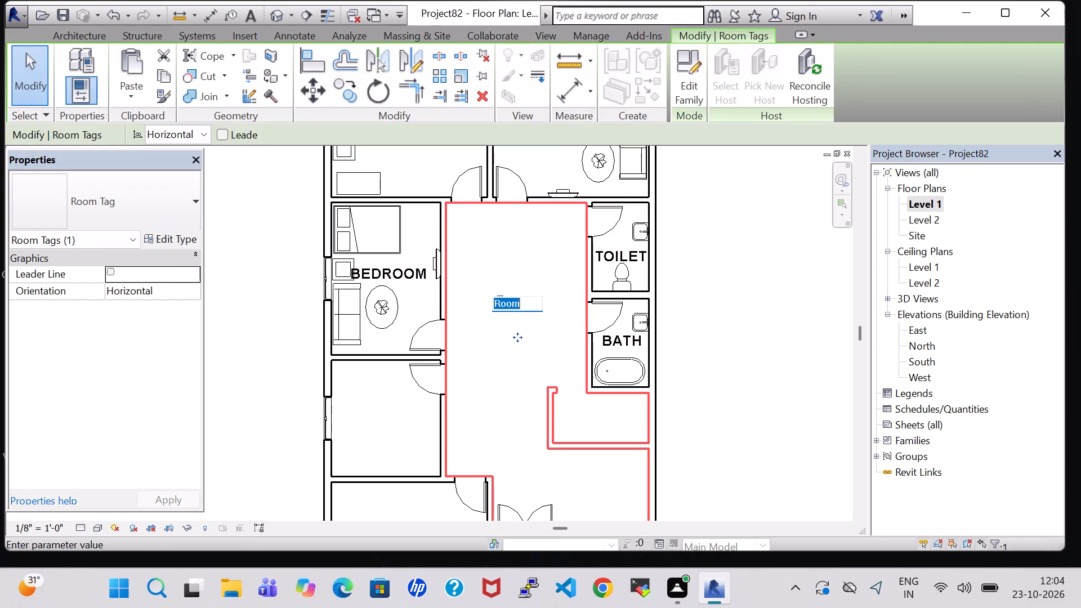
pyautogui.press('BackSpace')
pyautogui.press('BackSpace')
pyautogui.press('BackSpace')
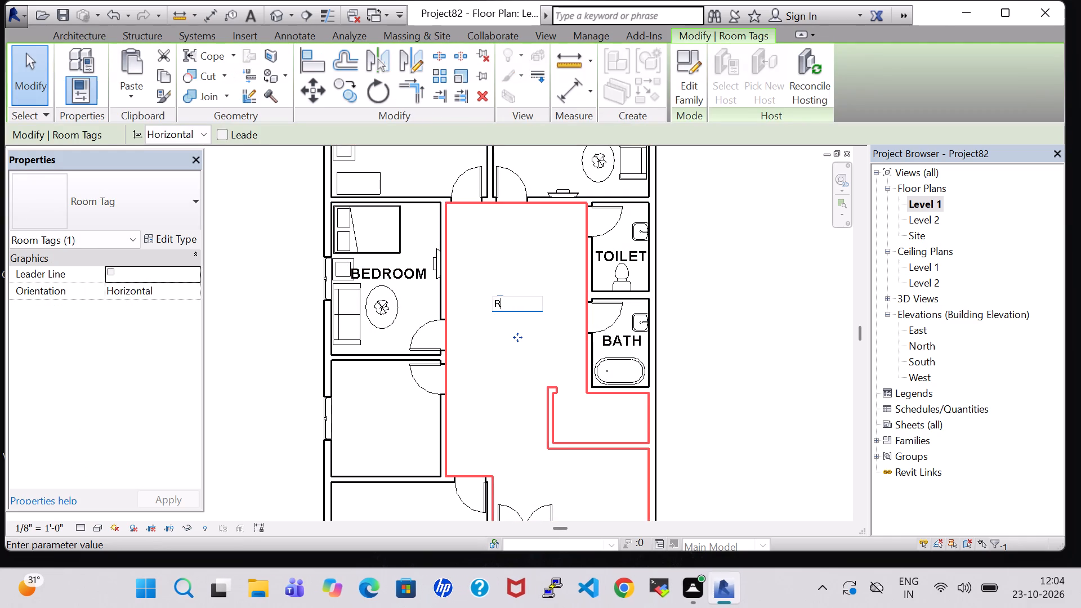
pyautogui.press('BackSpace')
pyautogui.write('HALL')
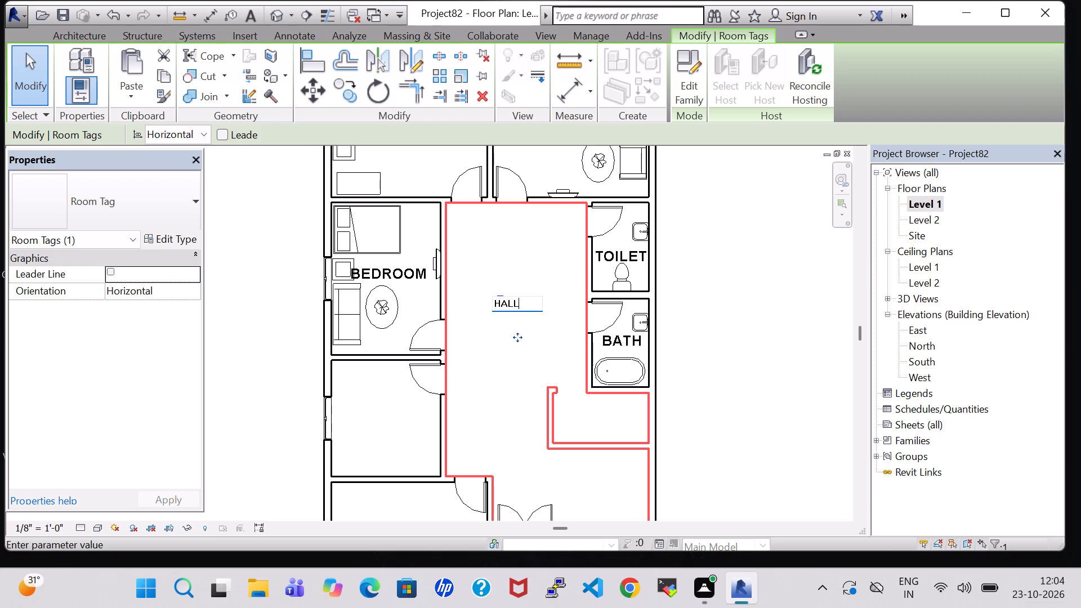
pyautogui.press('Return')
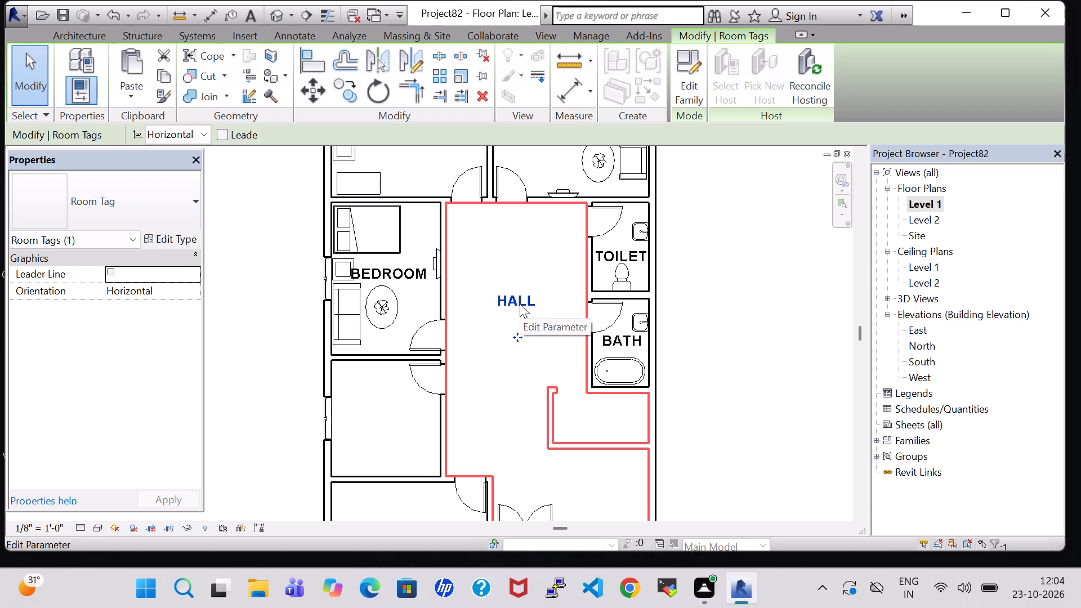
pyautogui.click(721, 325)
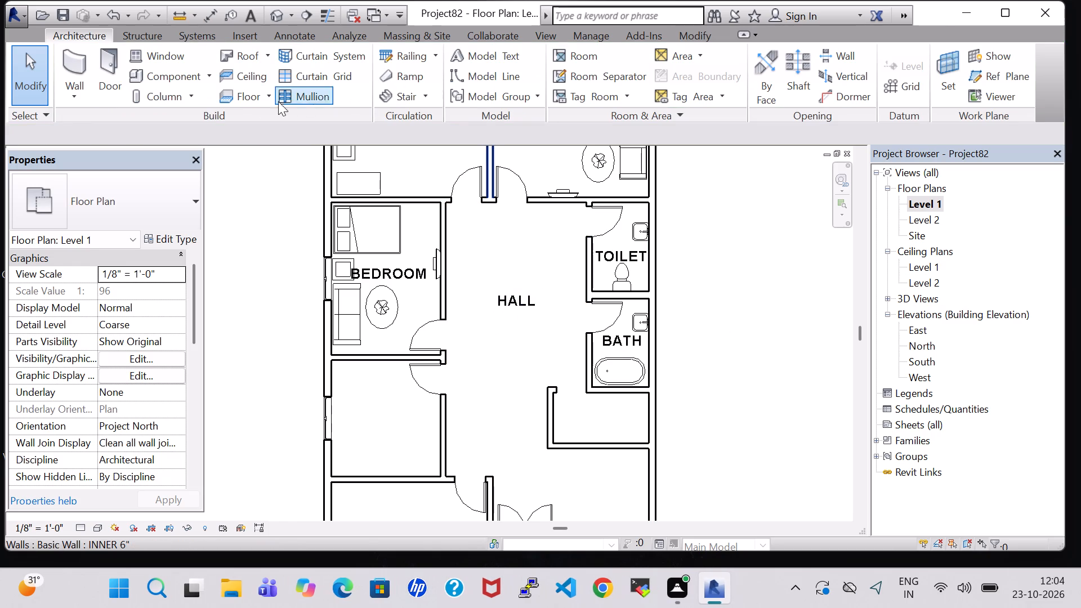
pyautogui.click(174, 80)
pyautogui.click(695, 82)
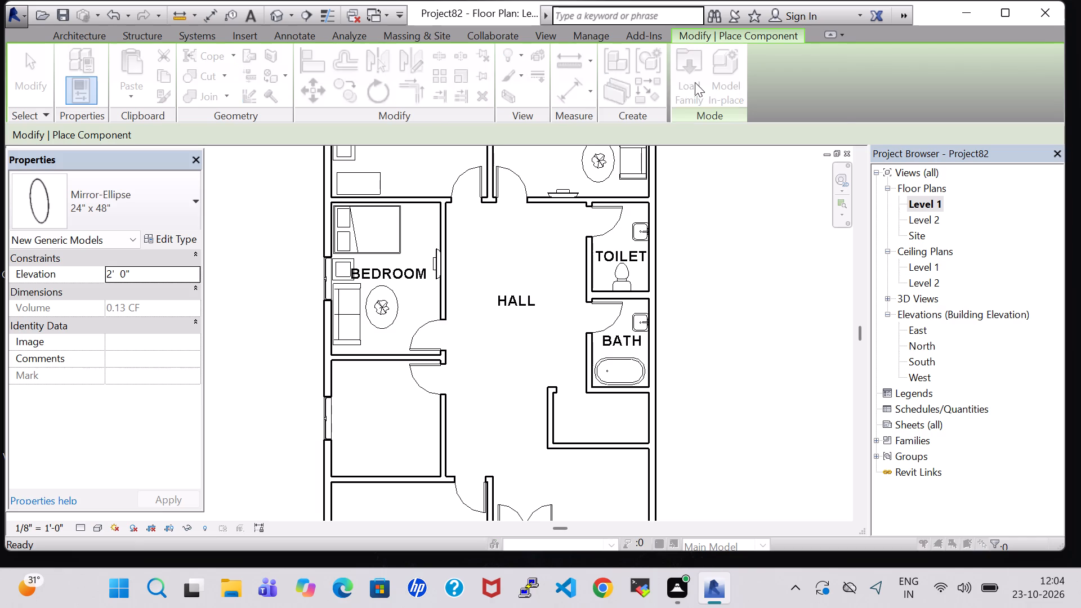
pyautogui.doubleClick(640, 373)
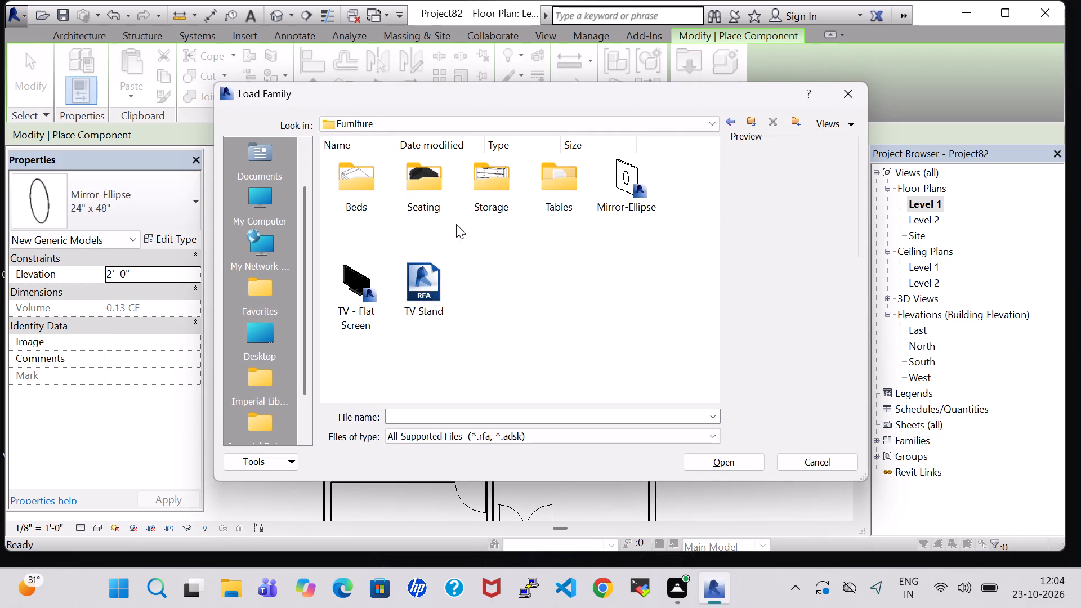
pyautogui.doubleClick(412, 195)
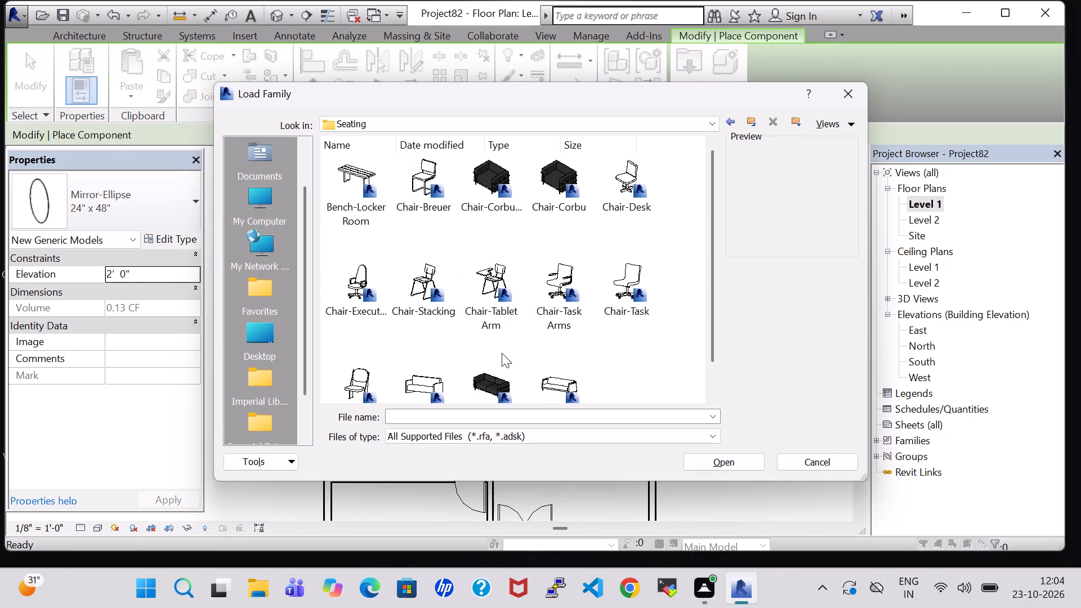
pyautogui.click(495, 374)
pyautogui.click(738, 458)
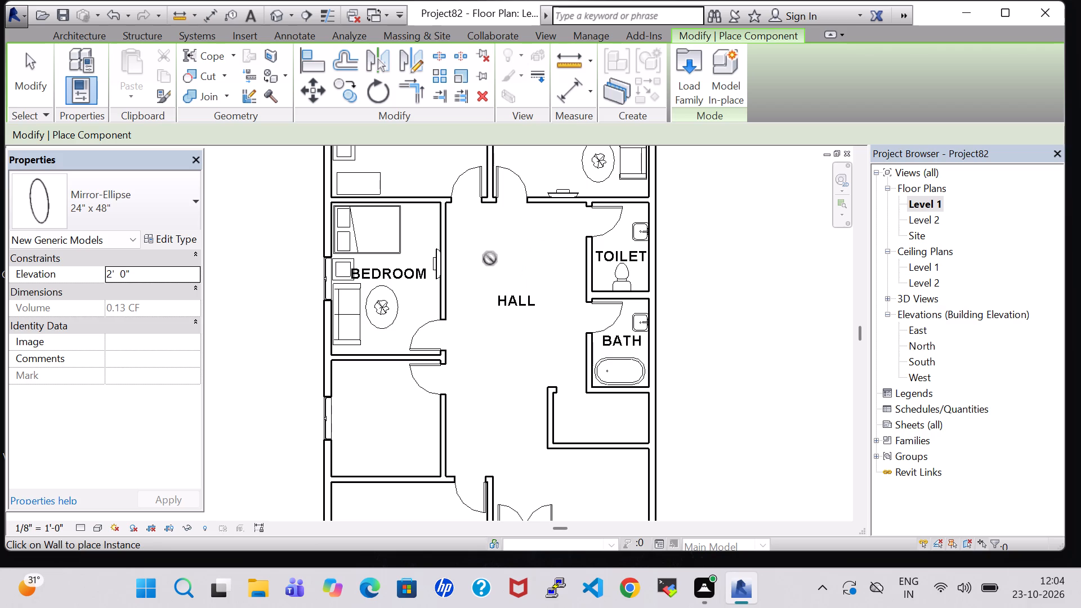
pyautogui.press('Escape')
# Place another Sofa-Corbu like the bedroom's in the hall, beside the bedroom partition wall with its seat facing east.
pyautogui.click(352, 312)
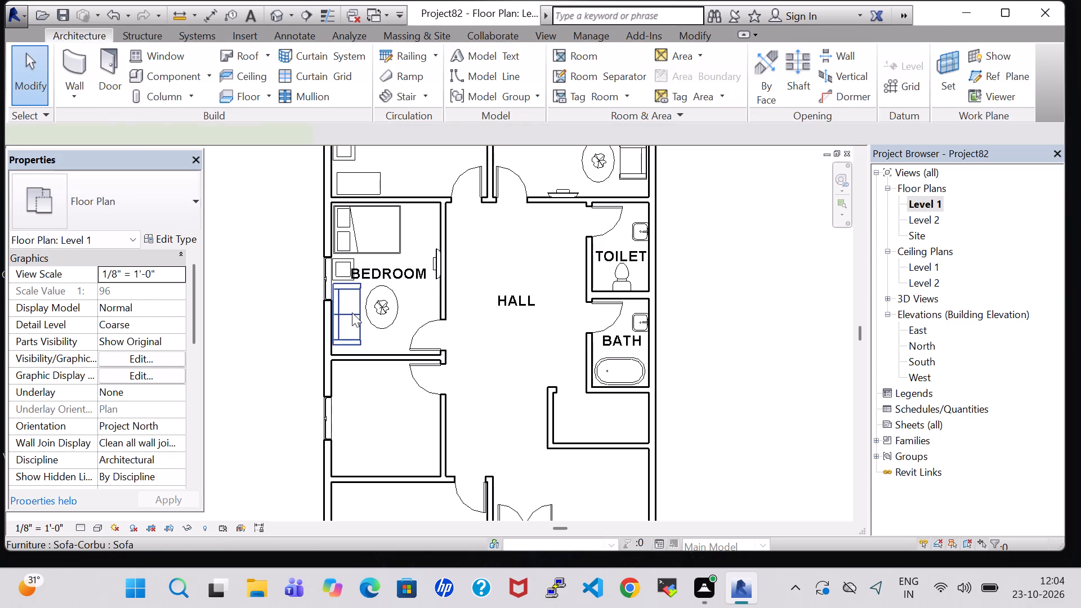
pyautogui.rightClick(356, 308)
pyautogui.click(435, 301)
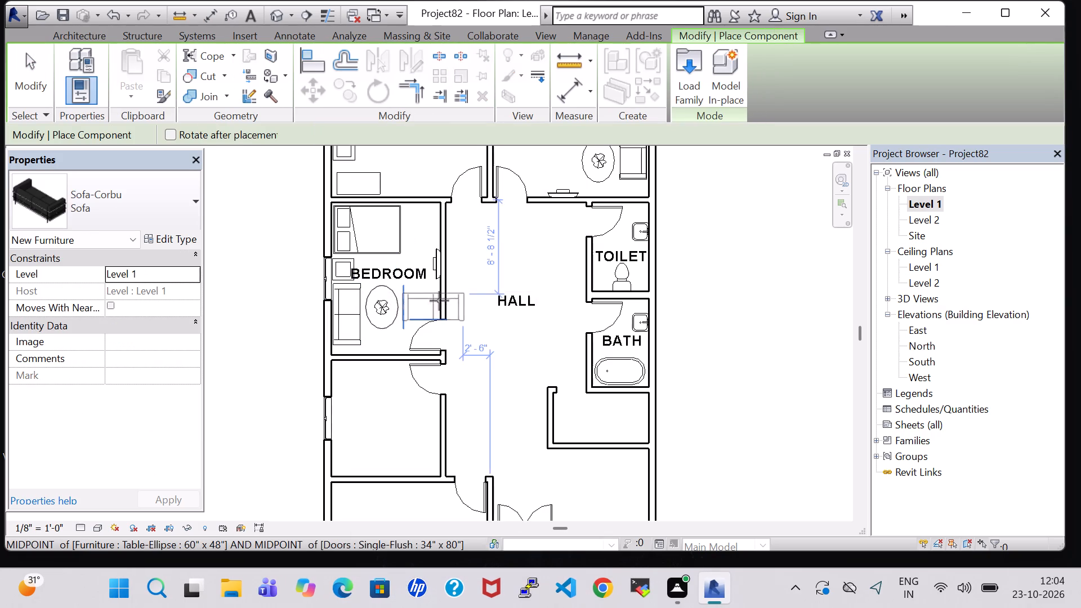
pyautogui.press('space')
pyautogui.press('space')
pyautogui.scroll(2, 484, 288)
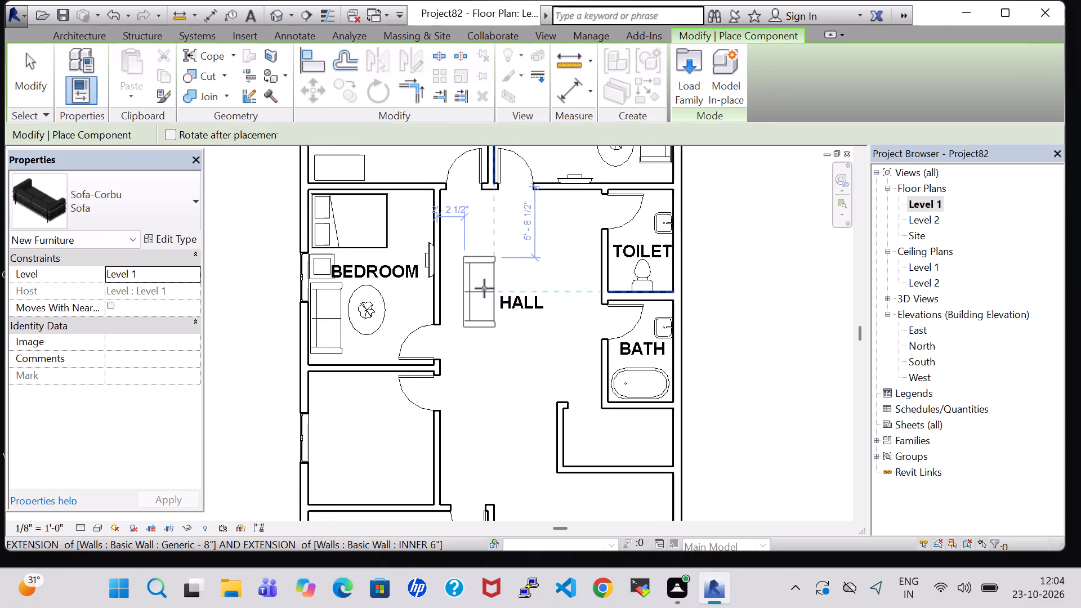
pyautogui.scroll(4, 484, 288)
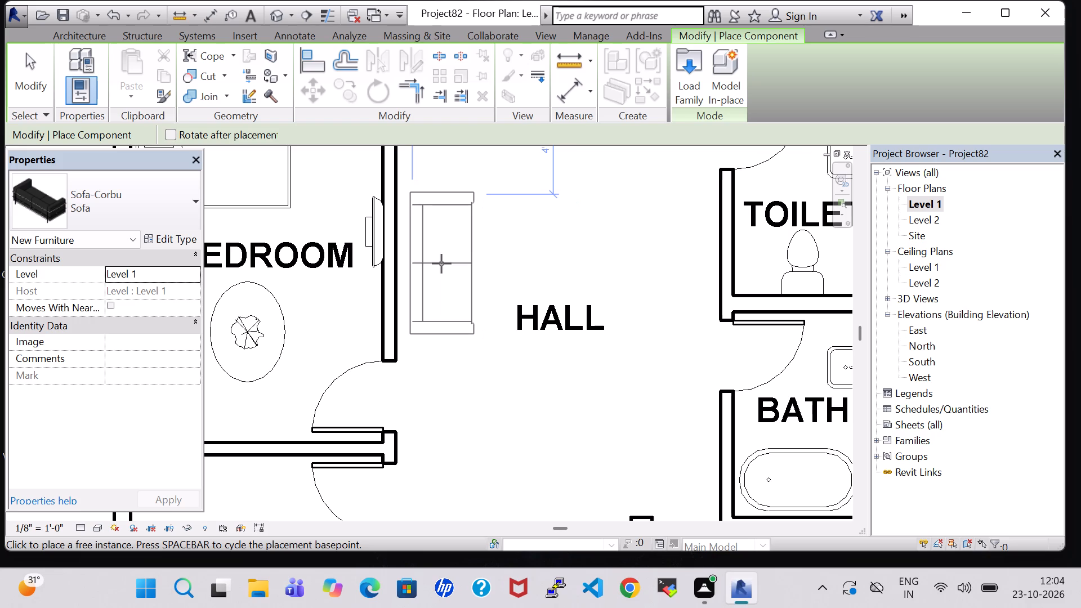
pyautogui.scroll(2, 441, 263)
pyautogui.click(433, 263)
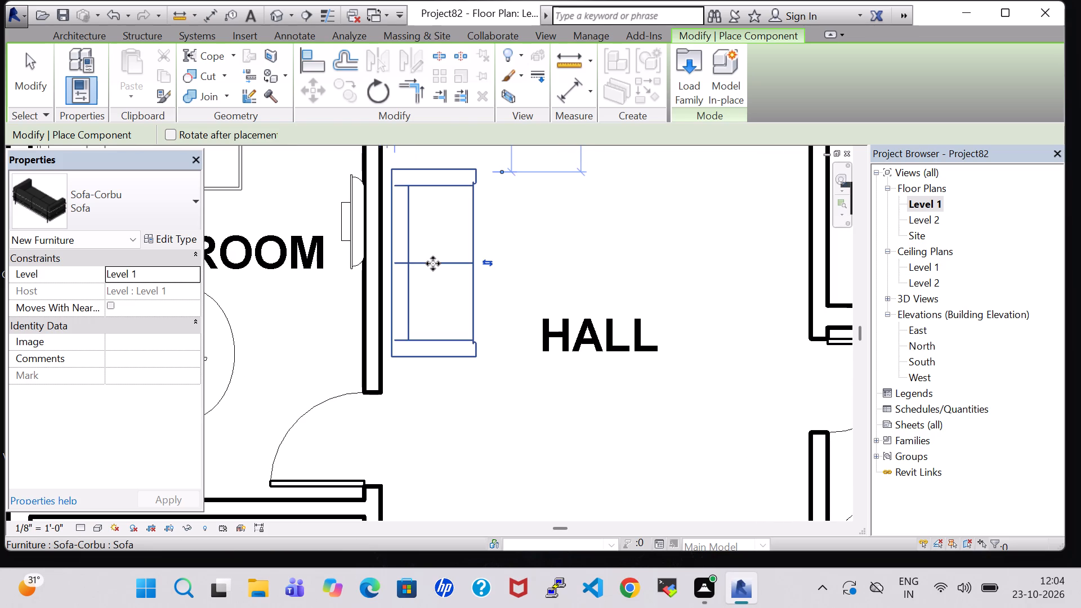
pyautogui.press('Escape')
pyautogui.press('Escape')
# Nudge the hall sofa two increments west towards the bedroom partition wall.
pyautogui.click(433, 263)
pyautogui.press('Left')
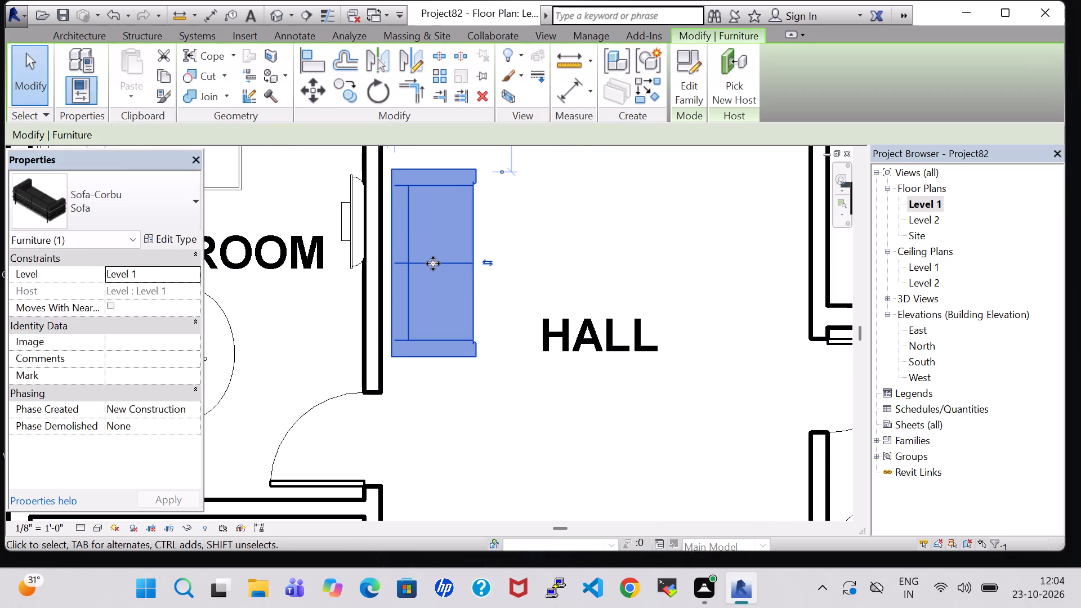
pyautogui.press('Left')
pyautogui.click(545, 251)
# Load the Table-Dining Oval family and place a 36" x 72" table lengthwise north-south in the hall, east of the sofa and aligned with its centre.
pyautogui.scroll(-6, 545, 251)
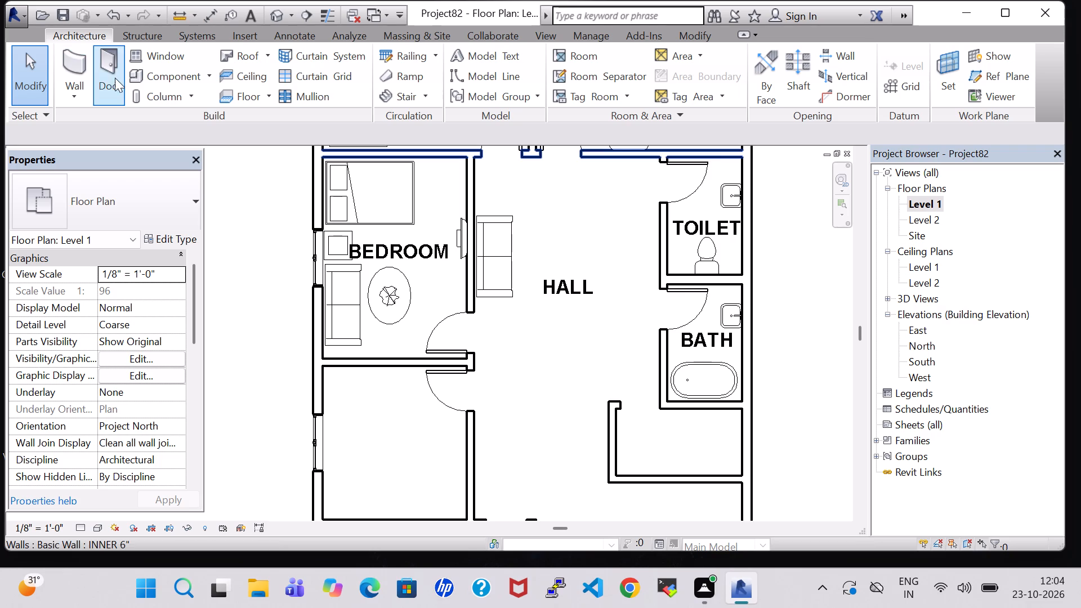
pyautogui.click(152, 74)
pyautogui.click(686, 66)
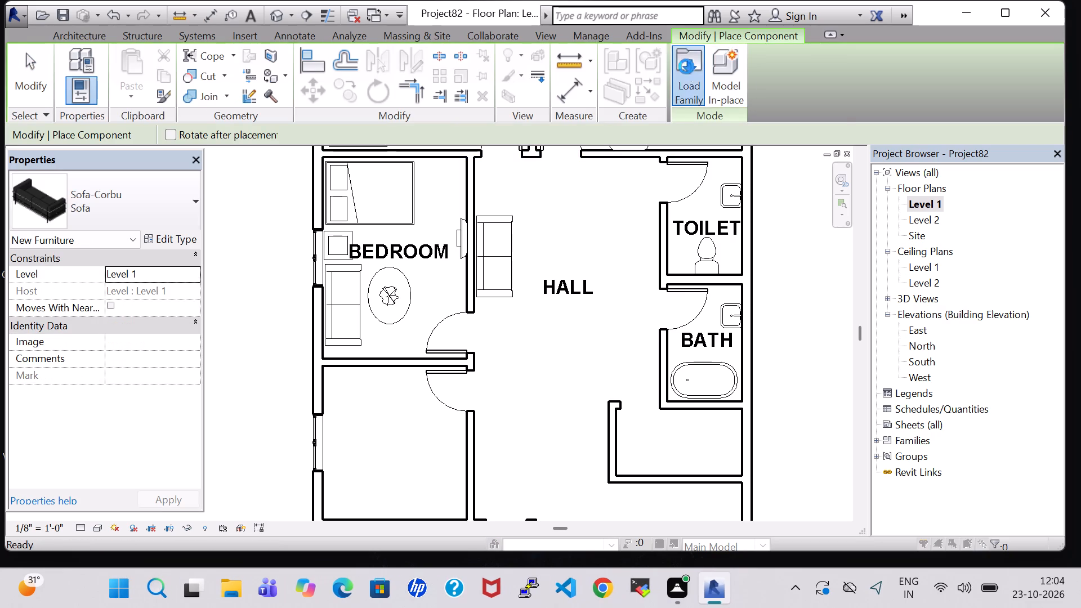
pyautogui.doubleClick(628, 374)
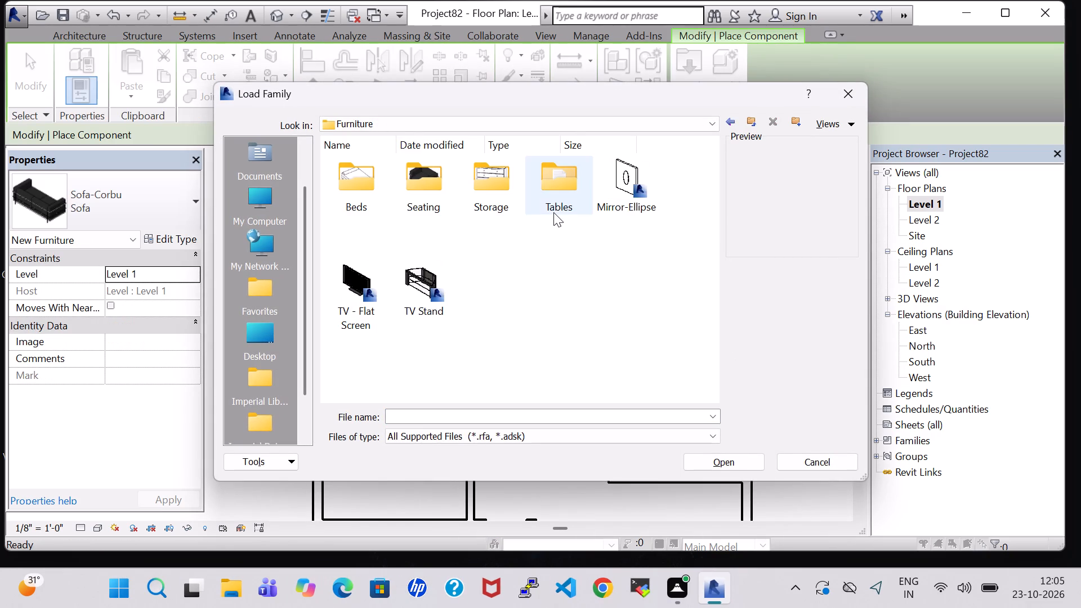
pyautogui.doubleClick(553, 212)
pyautogui.click(483, 212)
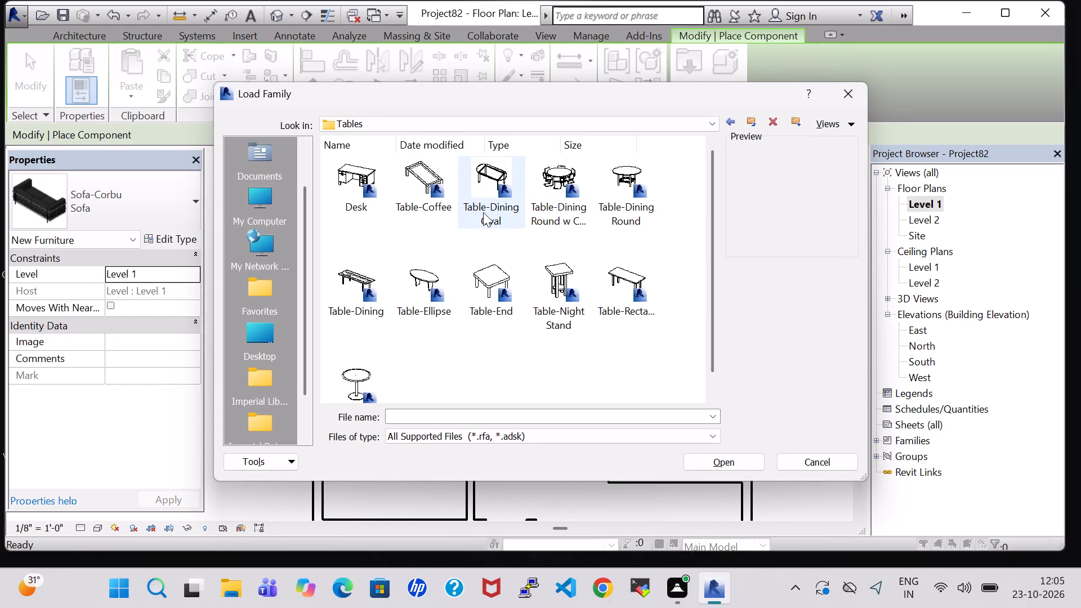
pyautogui.click(706, 459)
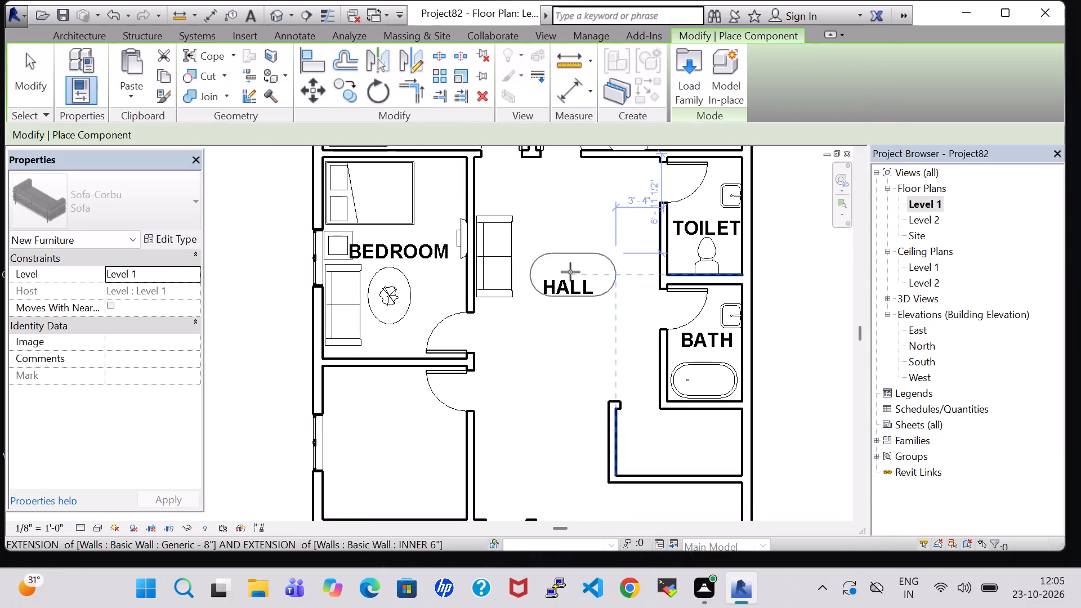
pyautogui.press('space')
pyautogui.press('space')
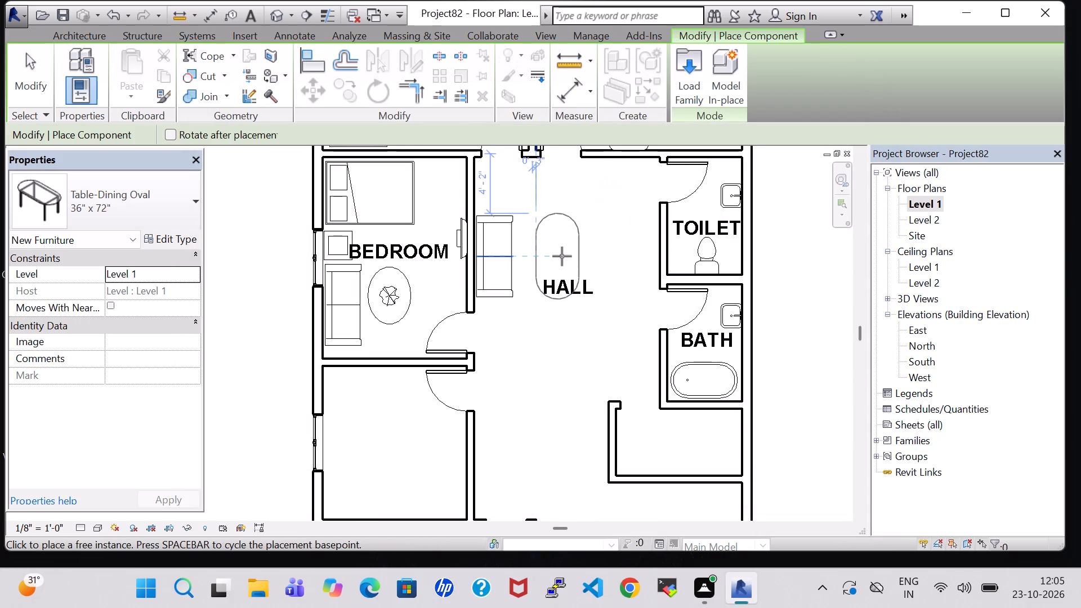
pyautogui.click(562, 256)
pyautogui.press('Escape')
pyautogui.press('Escape')
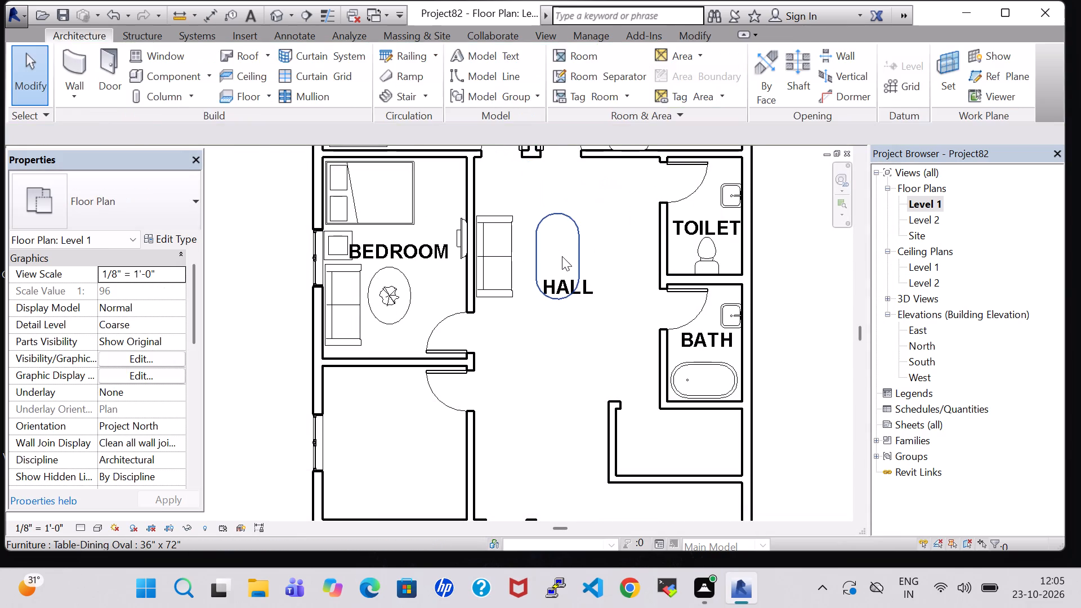
pyautogui.click(562, 256)
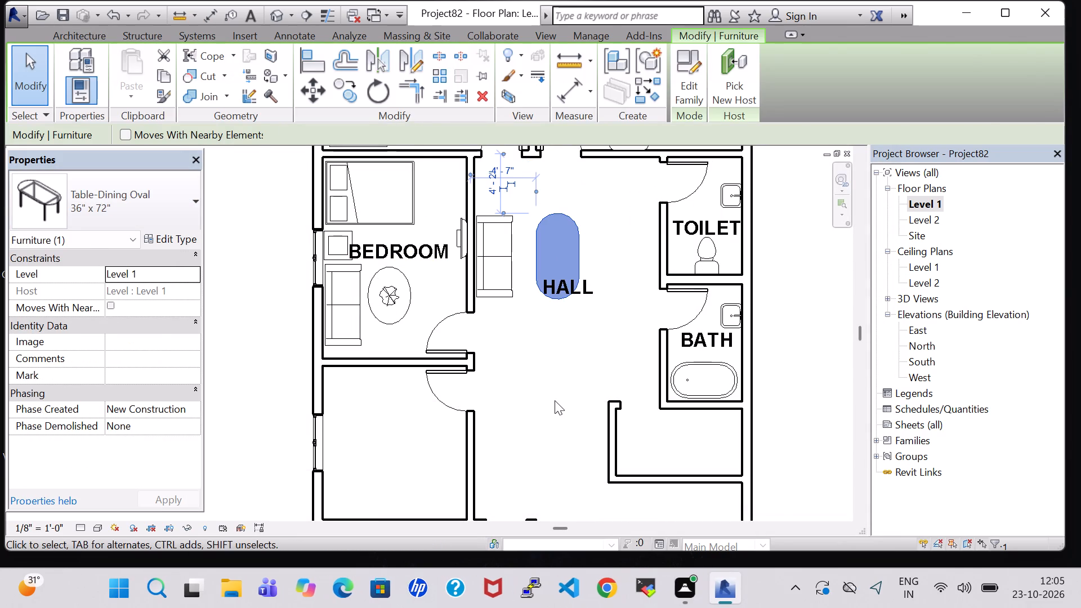
pyautogui.click(555, 400)
# Place a Tropical Agave - 1.5' plant like the bedroom's at the north end of the hall's oval table.
pyautogui.click(393, 292)
pyautogui.rightClick(393, 292)
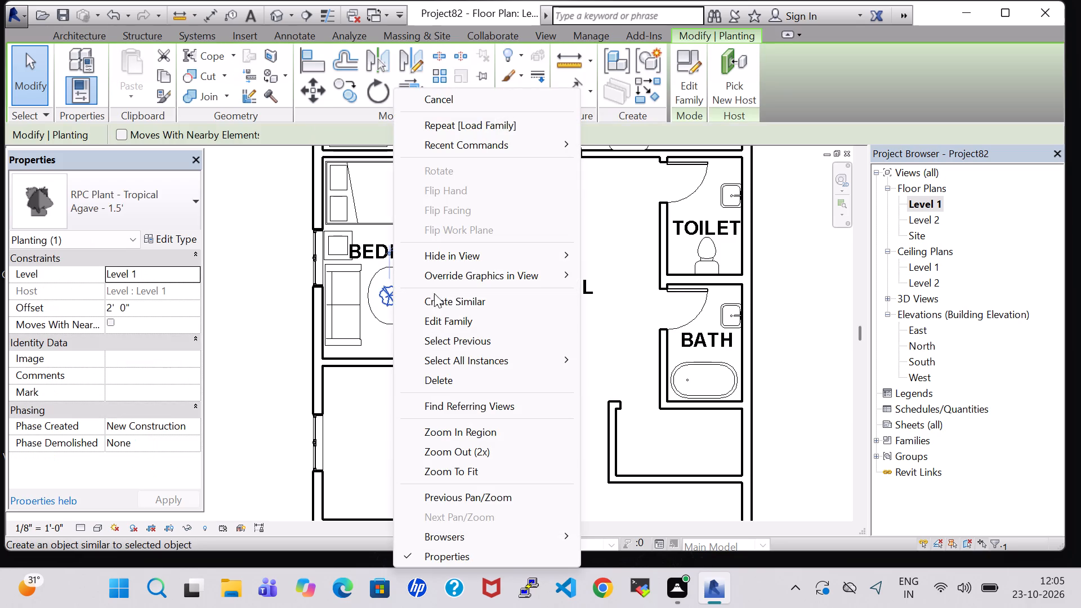
pyautogui.click(468, 302)
pyautogui.click(561, 213)
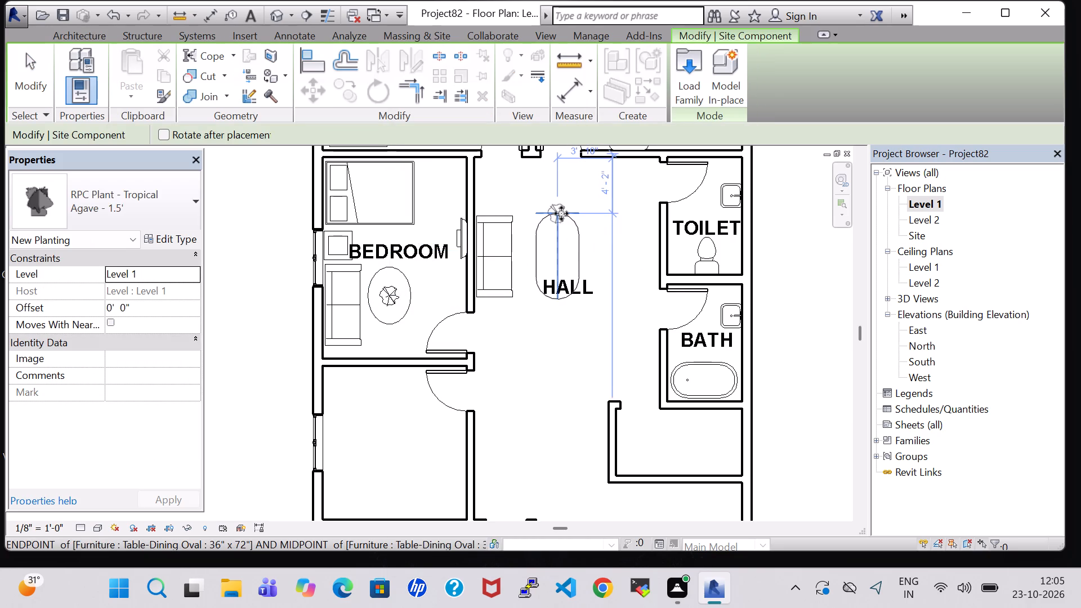
pyautogui.press('Escape')
pyautogui.press('Escape')
pyautogui.press('Escape')
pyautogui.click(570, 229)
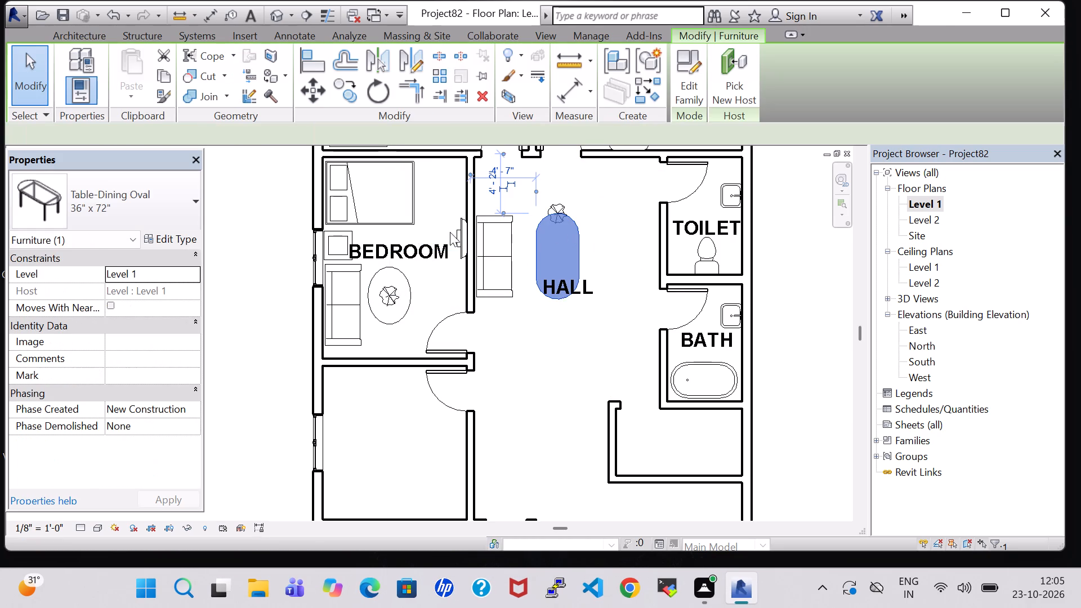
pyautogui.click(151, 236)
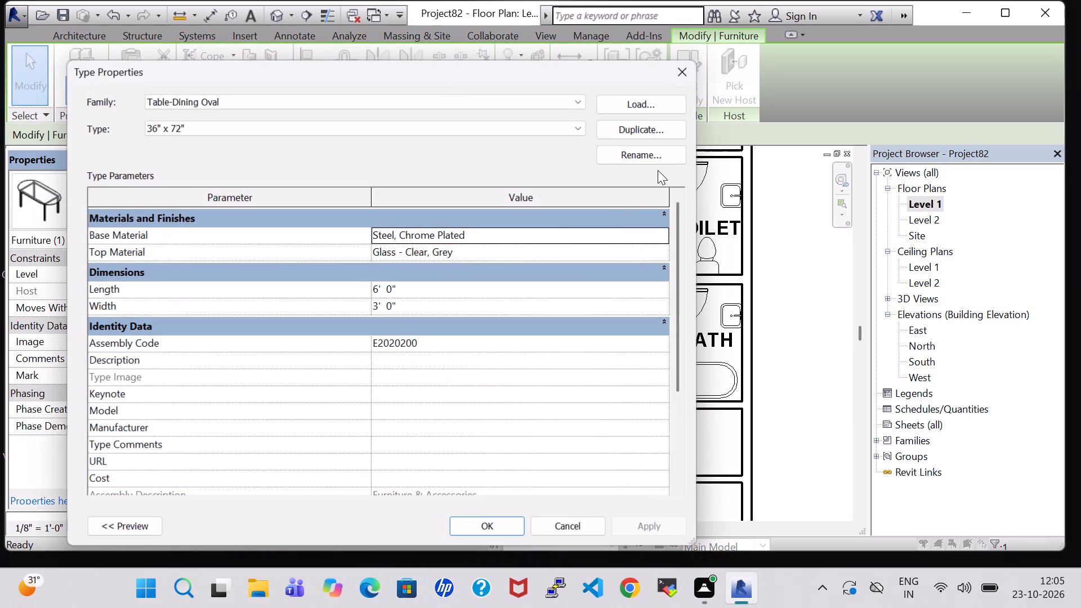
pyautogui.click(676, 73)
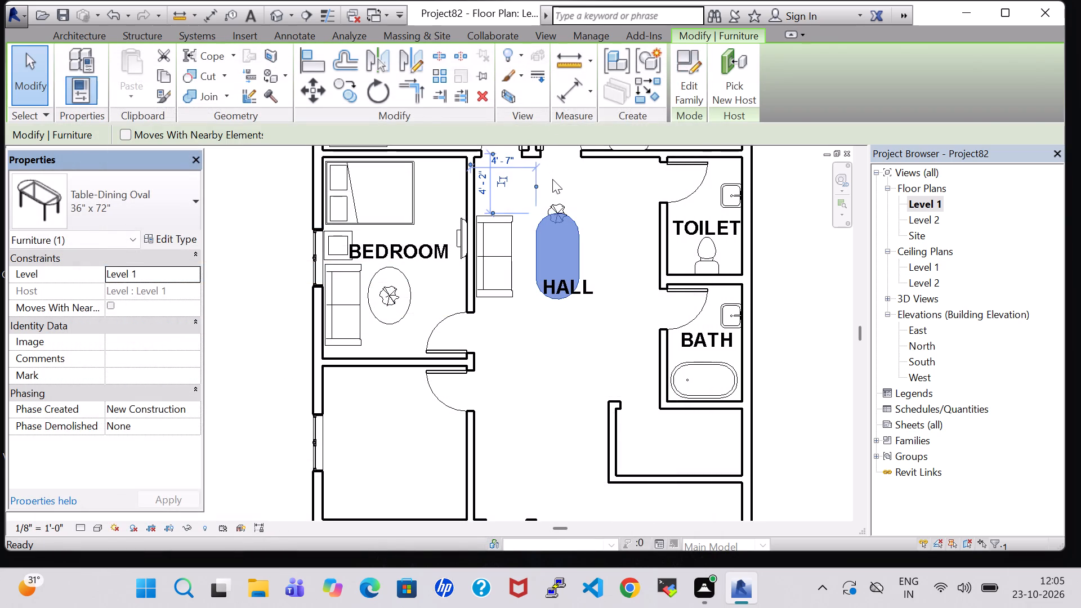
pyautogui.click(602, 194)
# Set the offset of the hall table's agave plant to 2' 0".
pyautogui.click(556, 206)
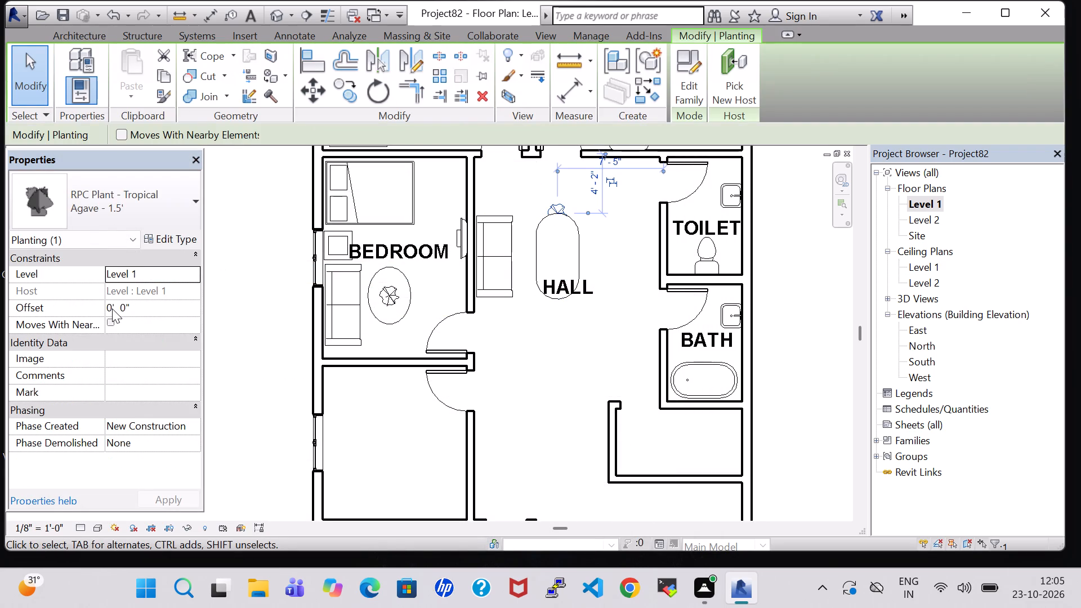
pyautogui.click(112, 309)
pyautogui.press('BackSpace')
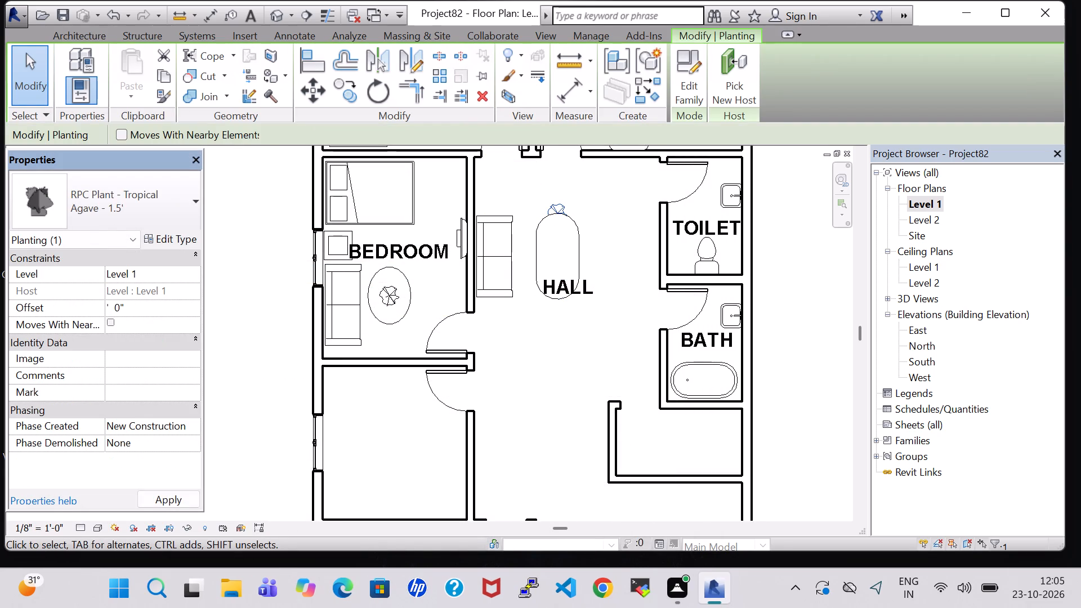
pyautogui.press('2')
pyautogui.click(184, 504)
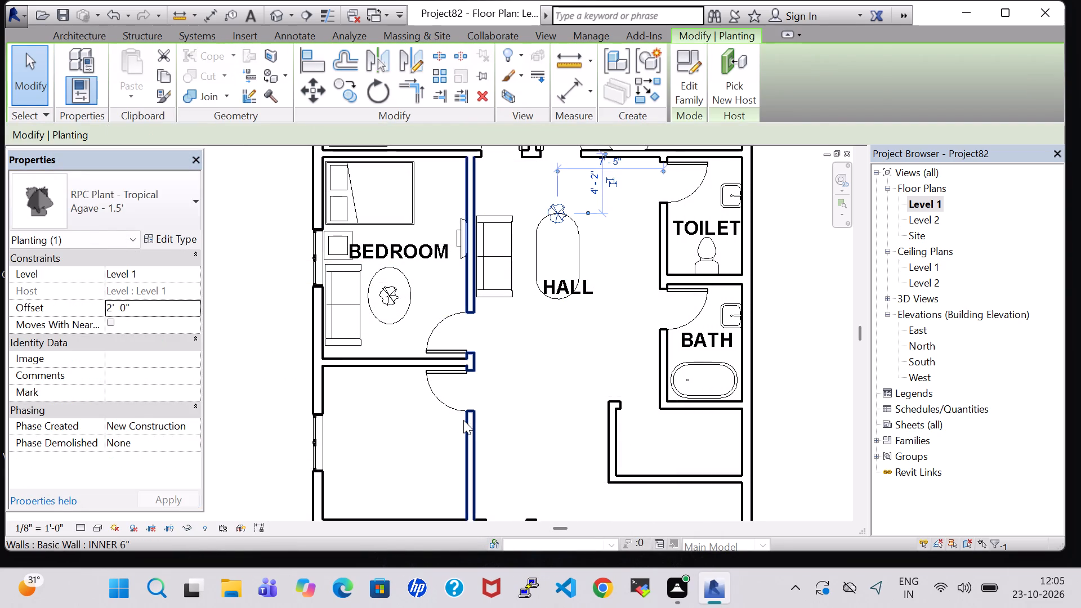
# Nudge the agave plant eleven increments south from the north end of the hall's oval table to its centre.
pyautogui.click(463, 420)
pyautogui.click(561, 202)
pyautogui.press('Down')
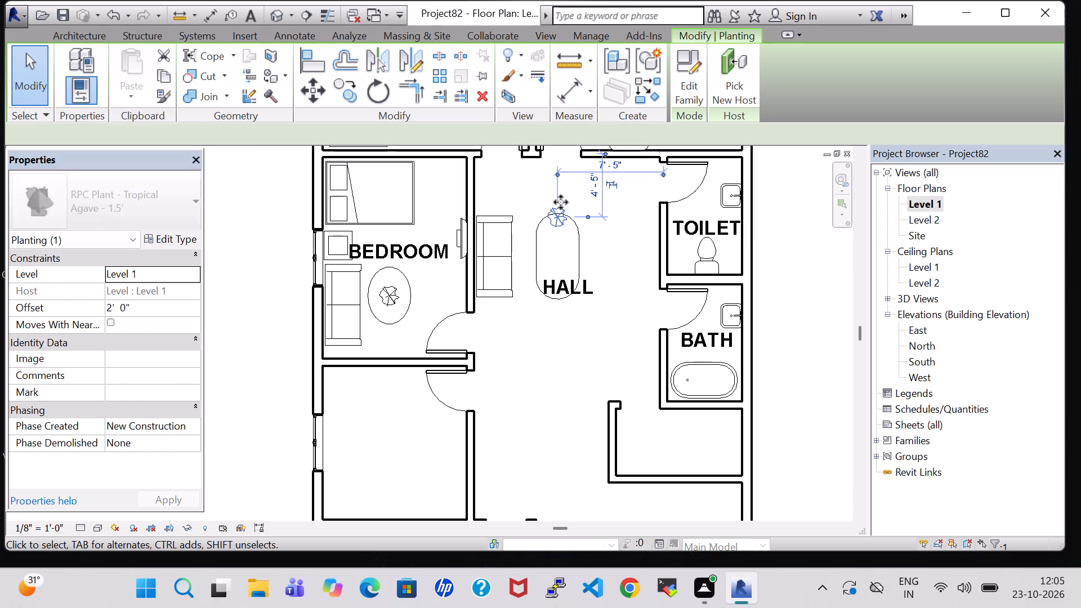
pyautogui.press('Down')
pyautogui.press('Down')
pyautogui.press('Down')
pyautogui.press('Down')
pyautogui.press('Down')
pyautogui.press('Down')
pyautogui.press('Down')
pyautogui.press('Down')
pyautogui.press('Down')
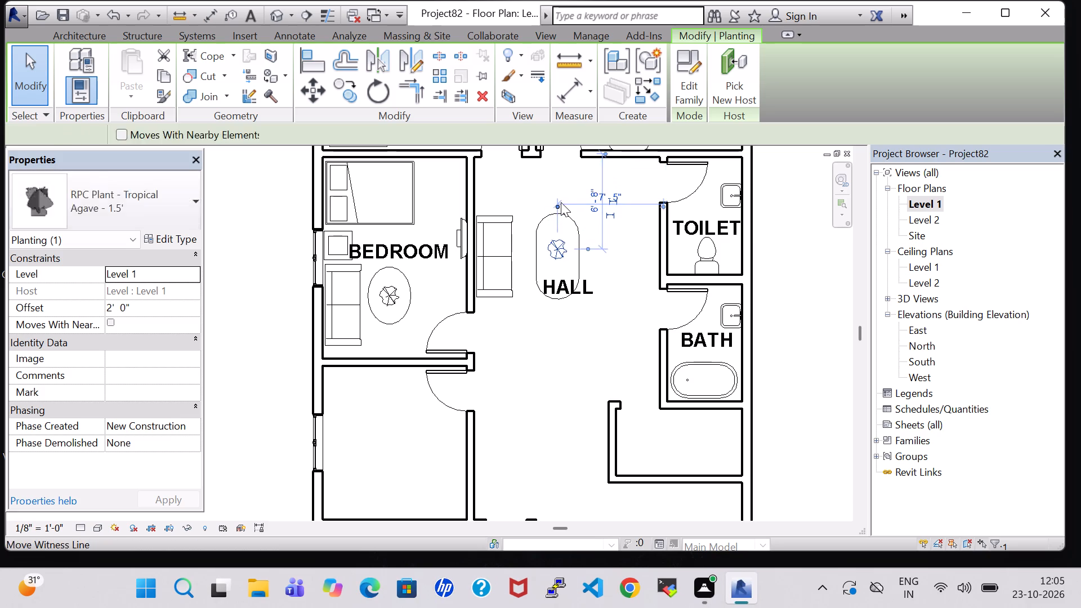
pyautogui.press('Down')
pyautogui.click(555, 373)
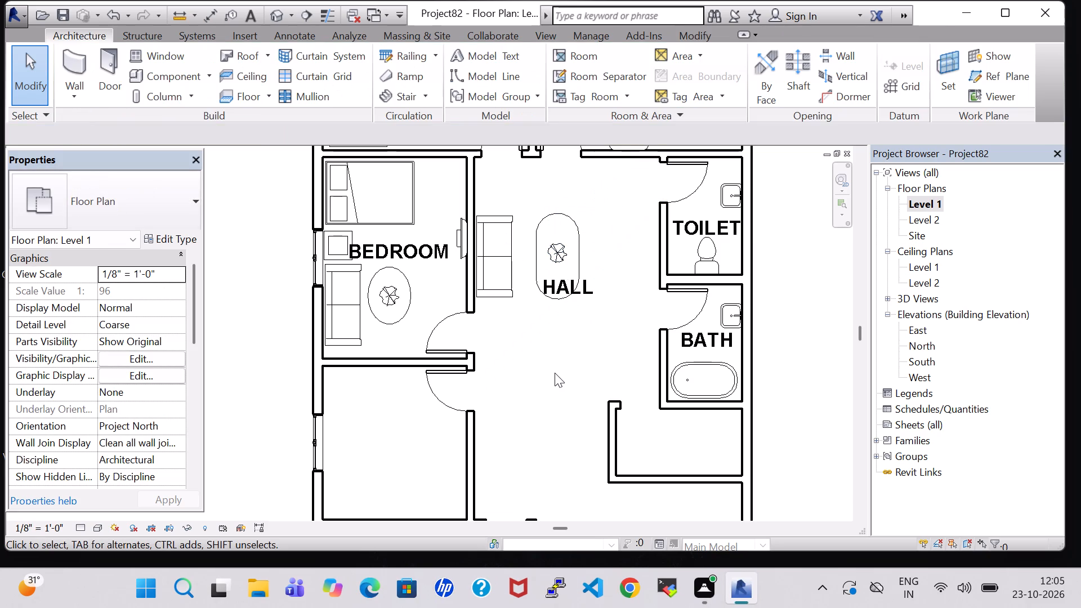
# Place a TV - Flat Screen 32" like the bedroom's on the hall side of the toilet's west wall, facing the sofa.
pyautogui.scroll(-2, 555, 373)
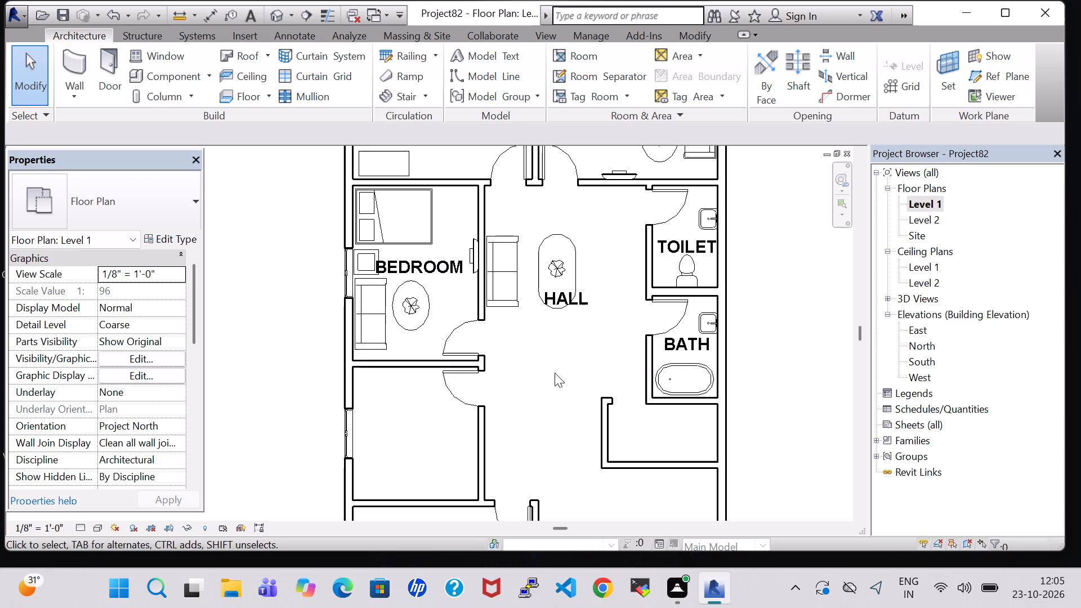
pyautogui.moveTo(555, 373); pyautogui.dragTo(528, 374, button='middle')
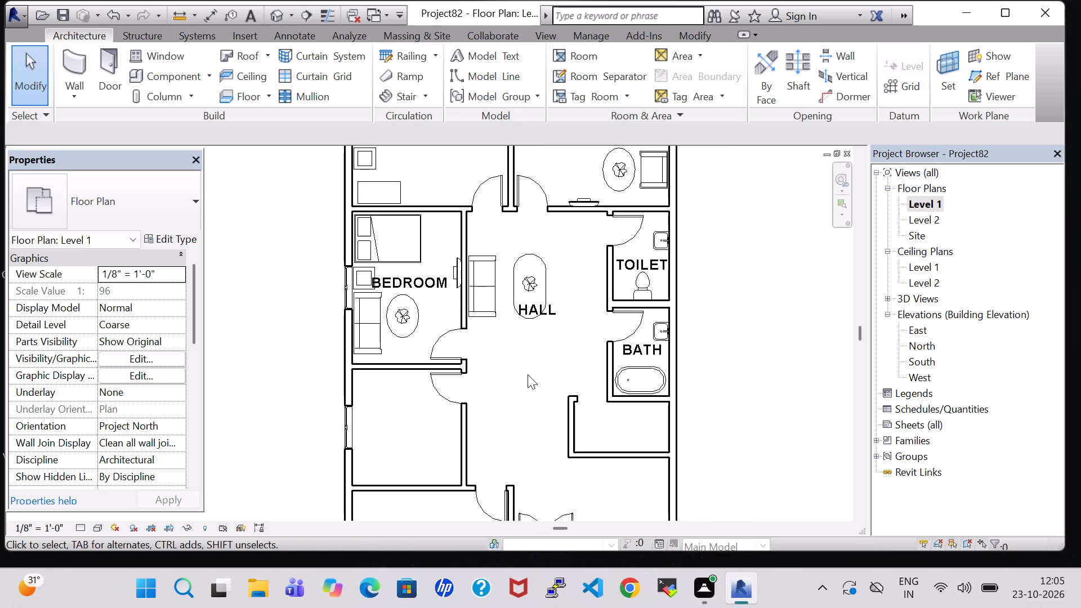
pyautogui.click(459, 265)
pyautogui.rightClick(459, 265)
pyautogui.click(542, 297)
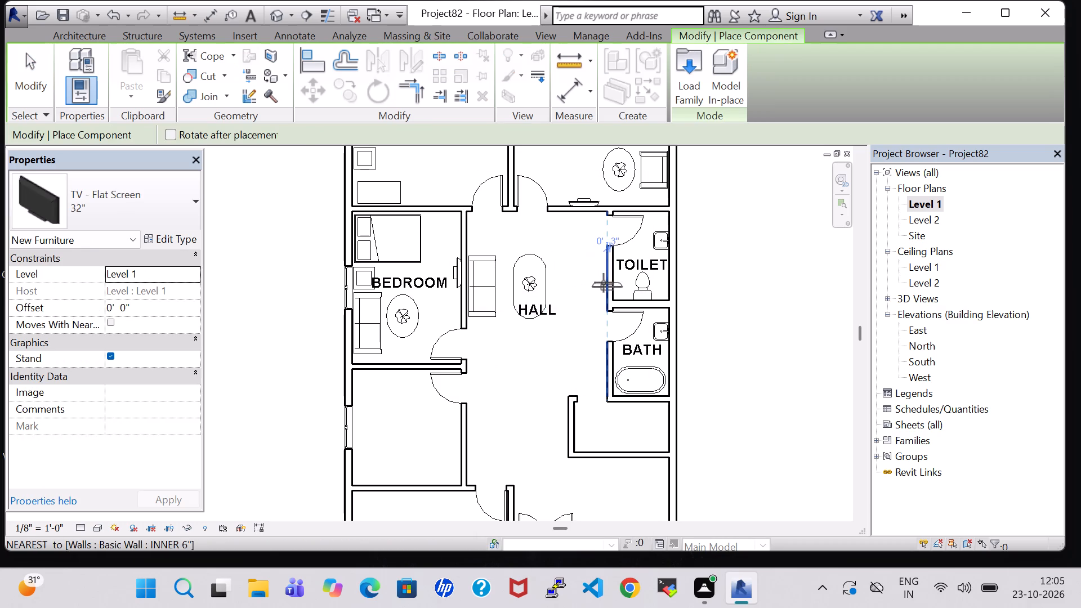
pyautogui.press('space')
pyautogui.press('space')
pyautogui.press('space')
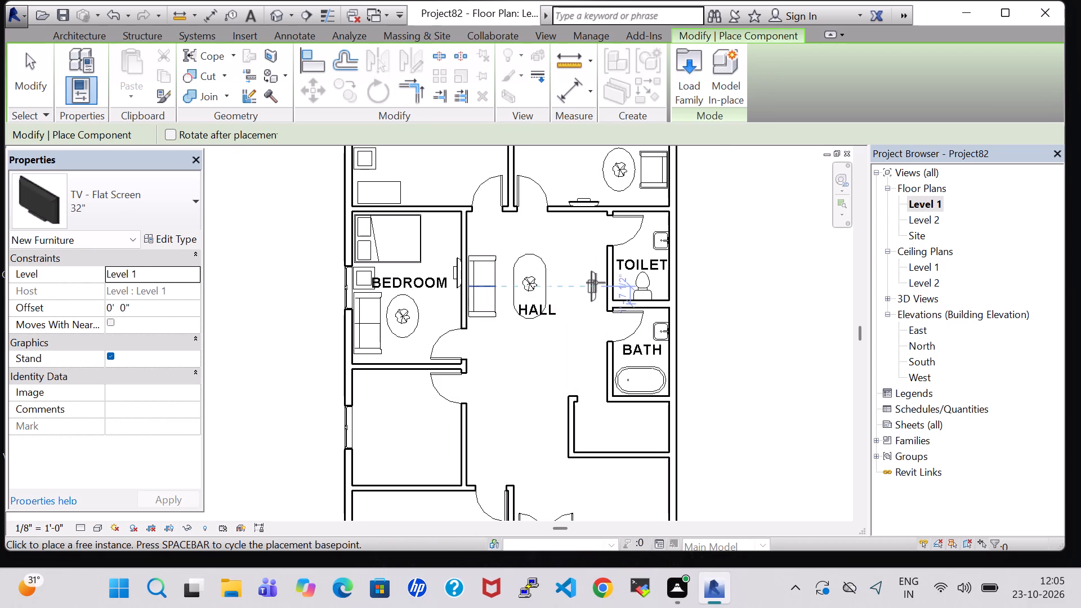
pyautogui.scroll(7, 596, 283)
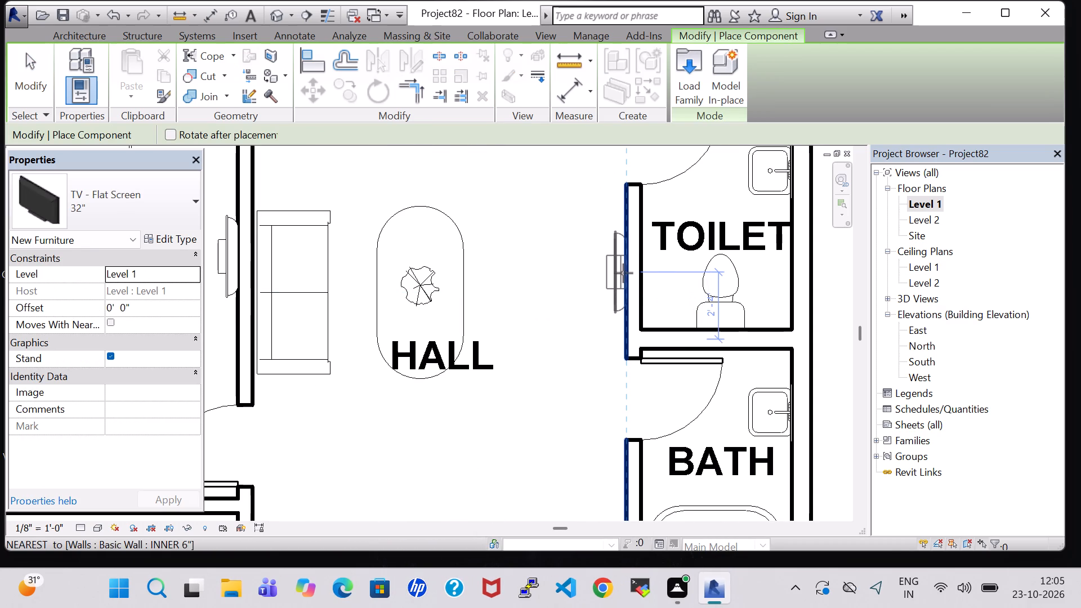
pyautogui.click(623, 273)
pyautogui.press('Escape')
pyautogui.press('Escape')
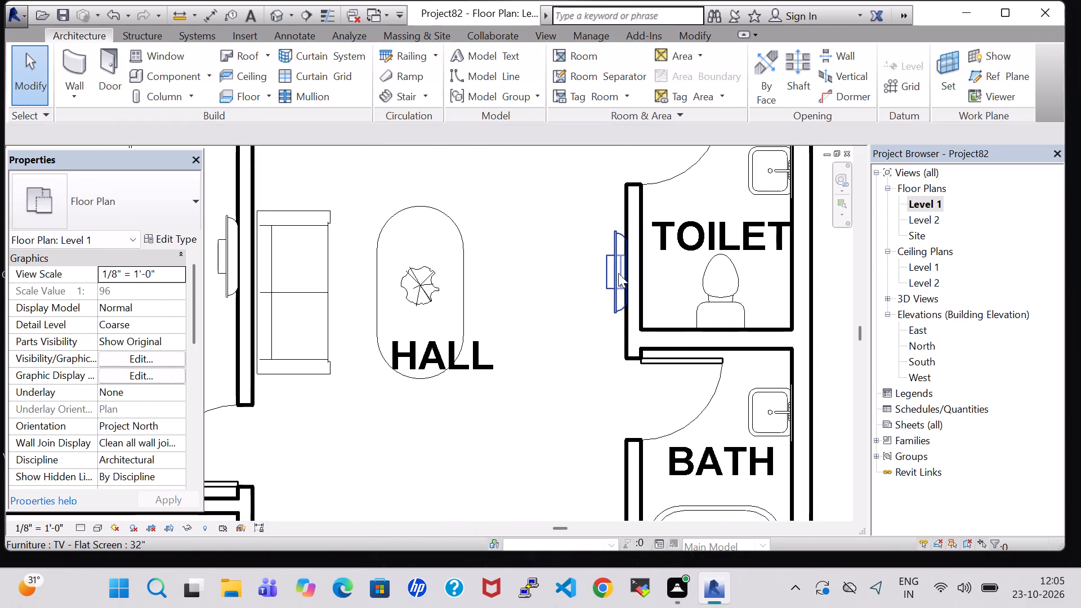
# Set the offset of the hall TV to 3' 0".
pyautogui.click(611, 273)
pyautogui.doubleClick(104, 310)
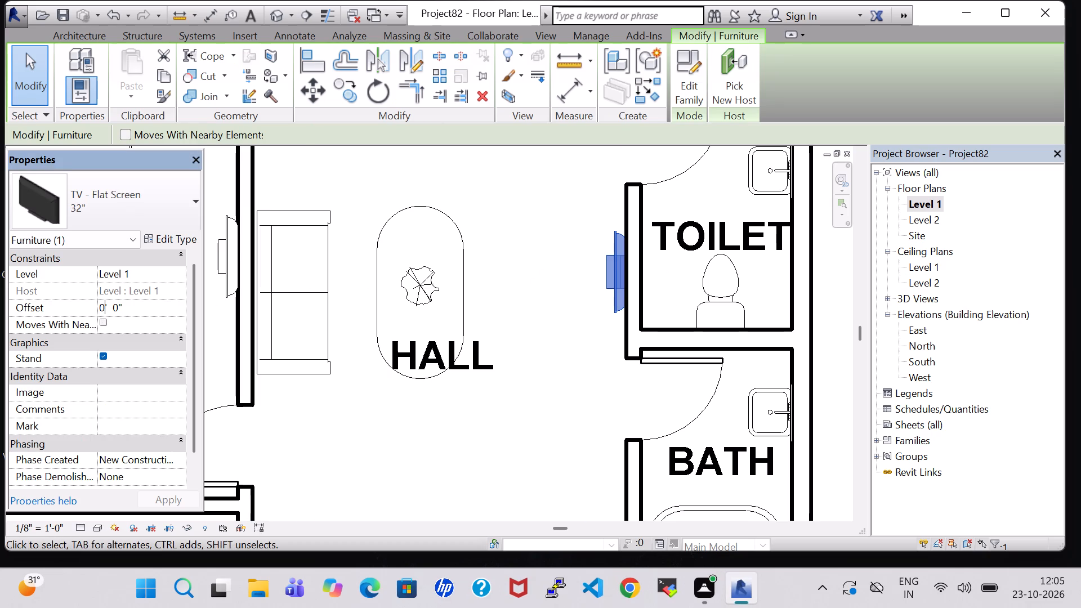
pyautogui.press('BackSpace')
pyautogui.press('3')
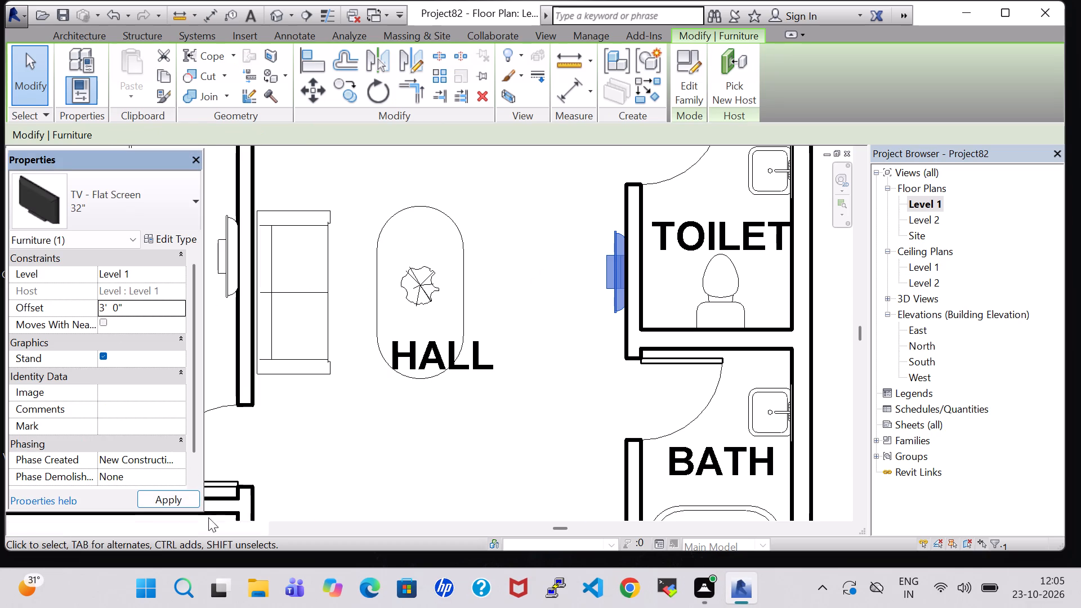
pyautogui.click(174, 493)
pyautogui.click(423, 461)
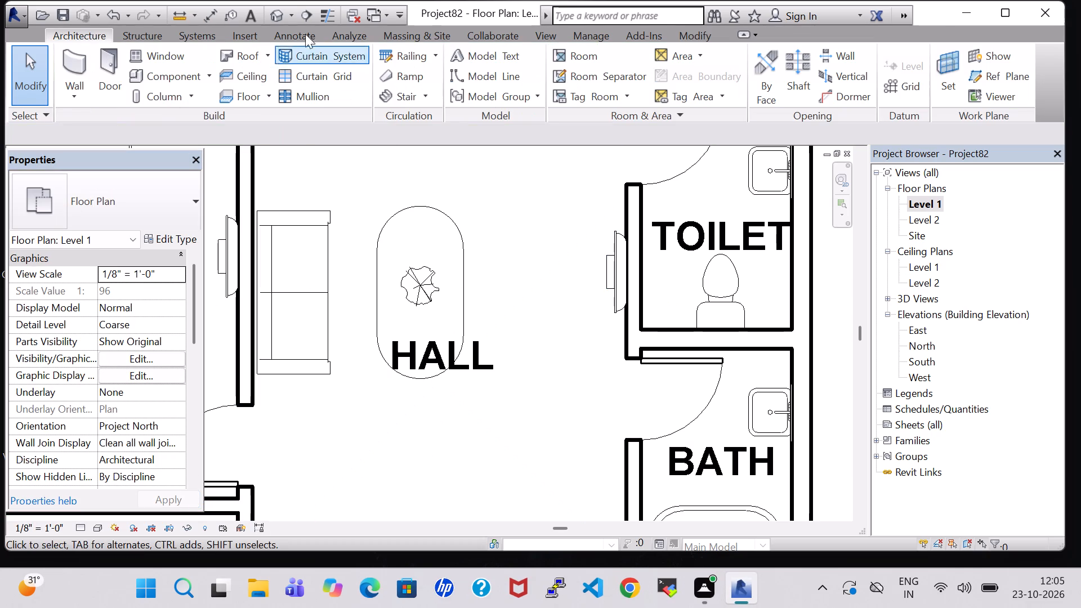
# In the 3D view, set the offset of the hall TV to 3' 3".
pyautogui.click(275, 10)
pyautogui.scroll(-2, 458, 302)
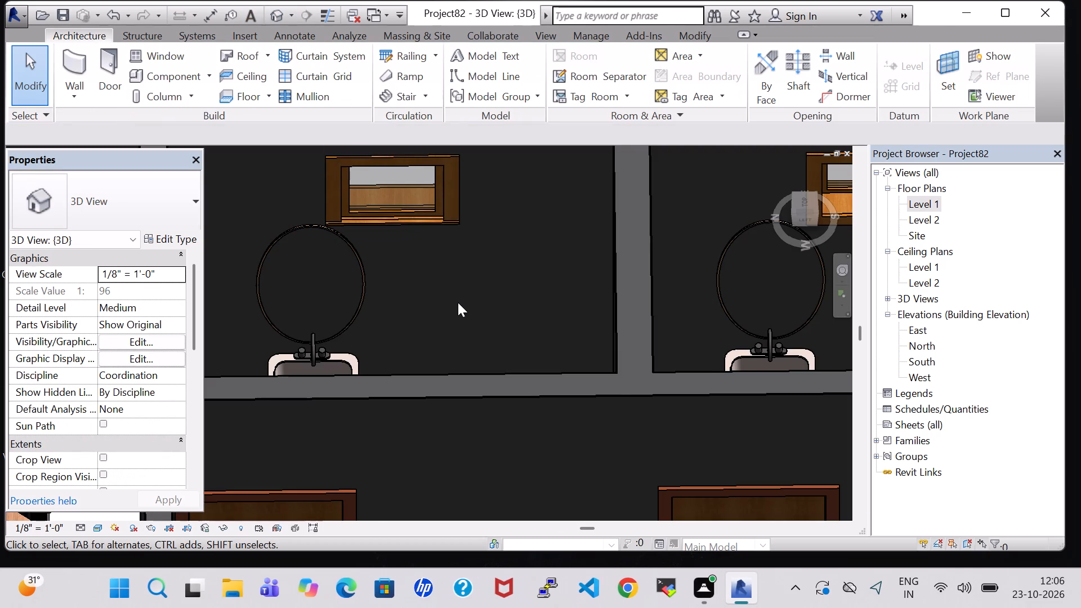
pyautogui.scroll(-8, 458, 302)
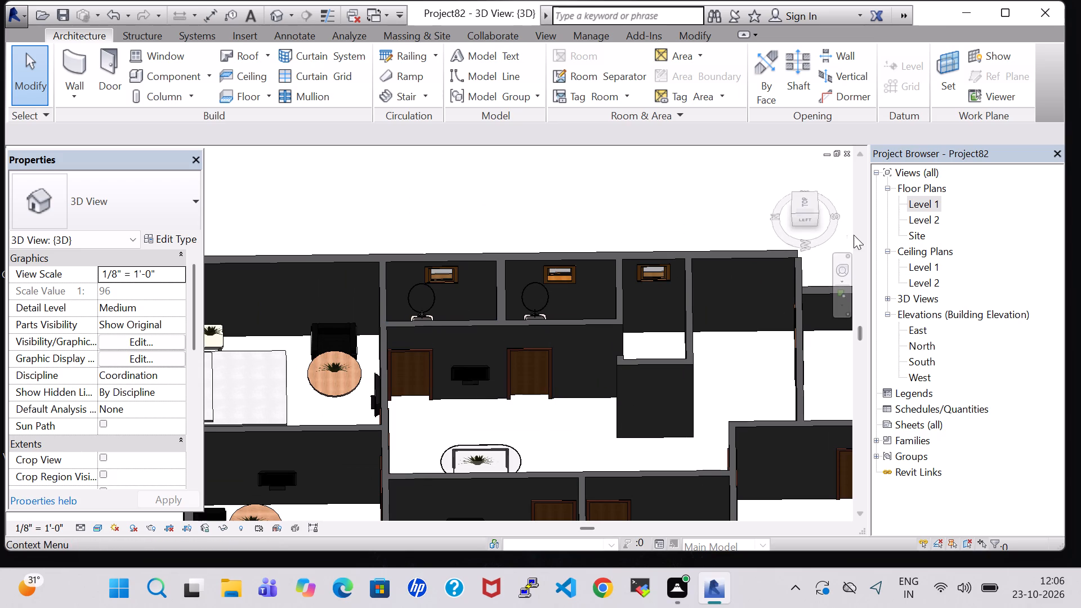
pyautogui.click(464, 370)
pyautogui.click(120, 310)
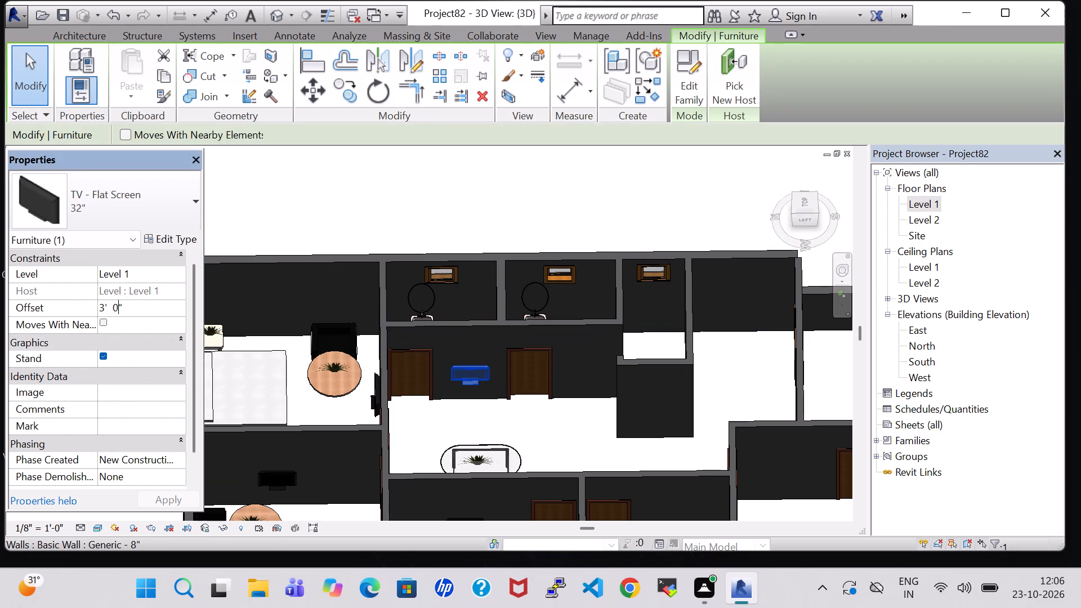
pyautogui.press('BackSpace')
pyautogui.press('3')
pyautogui.click(171, 497)
pyautogui.click(531, 431)
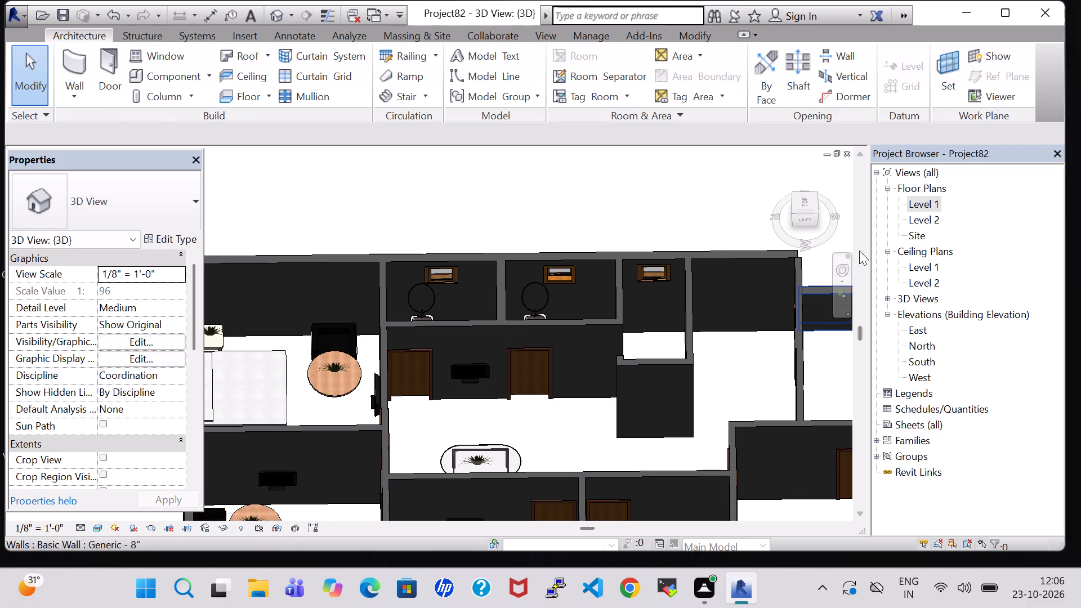
# Return to the Level 1 floor plan around the hall.
pyautogui.doubleClick(927, 205)
pyautogui.scroll(-1, 541, 356)
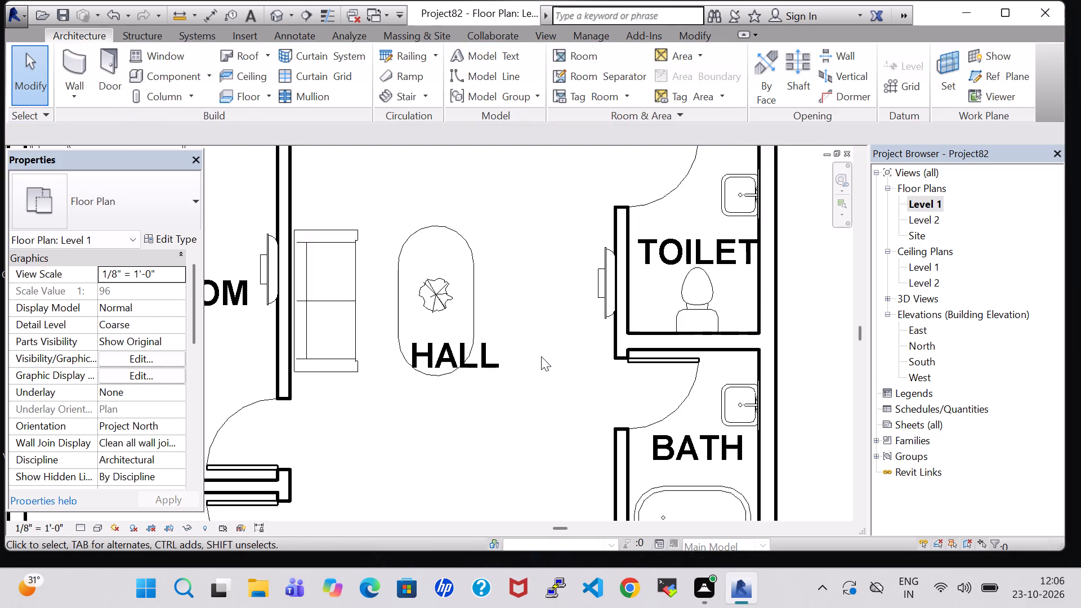
pyautogui.scroll(-4, 541, 356)
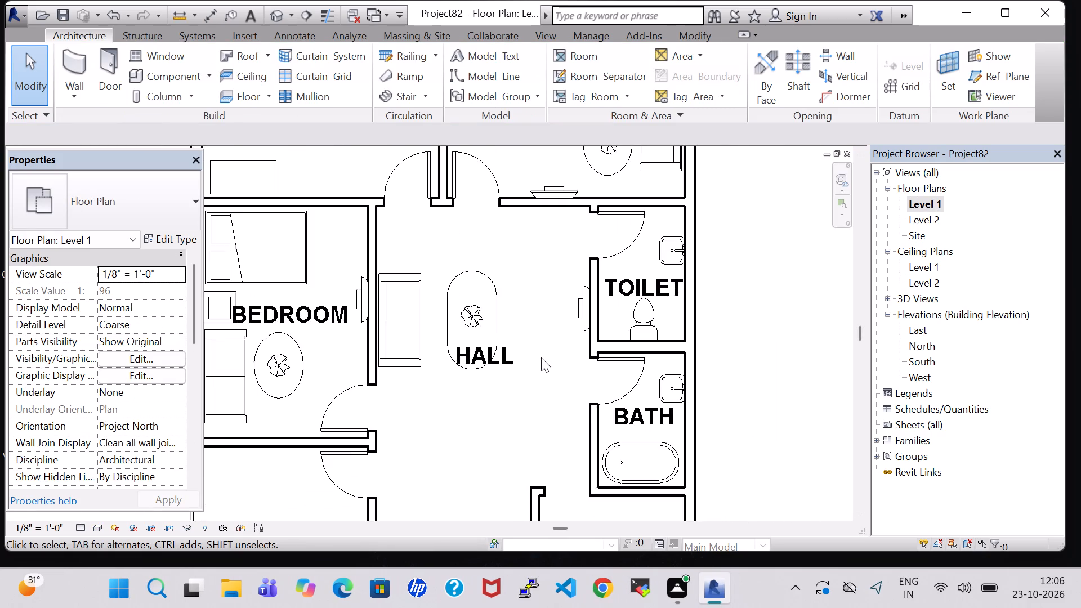
pyautogui.moveTo(541, 357); pyautogui.dragTo(537, 319, button='middle')
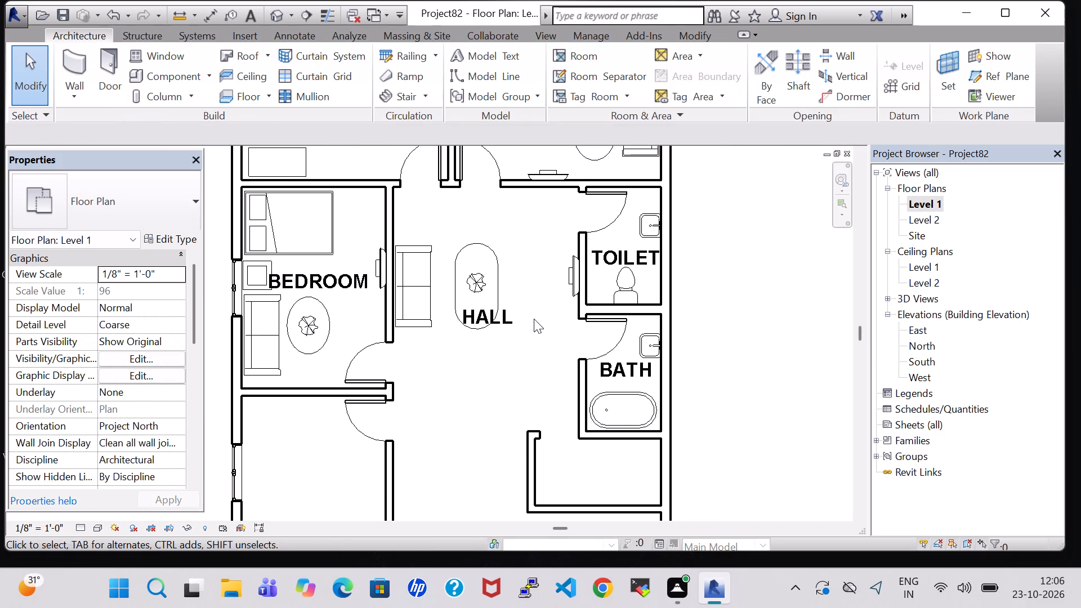
pyautogui.scroll(-2, 534, 319)
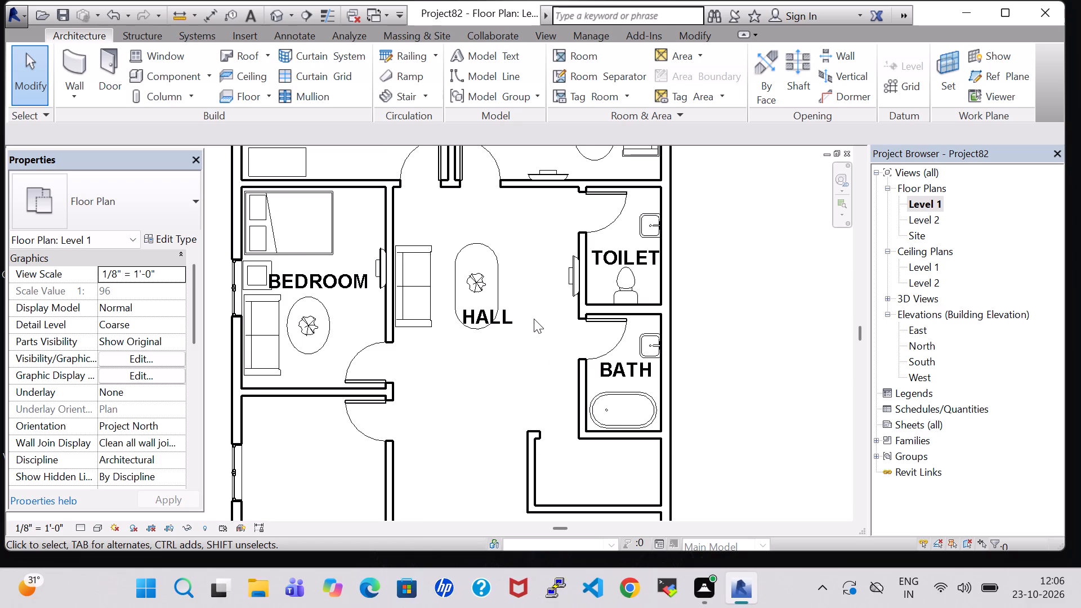
pyautogui.scroll(-1, 534, 319)
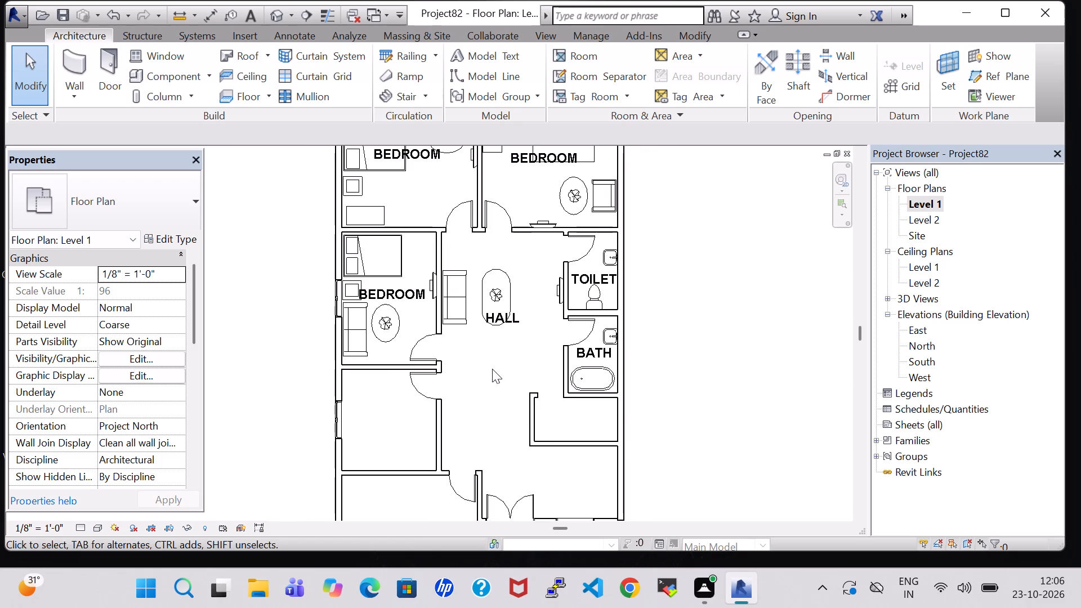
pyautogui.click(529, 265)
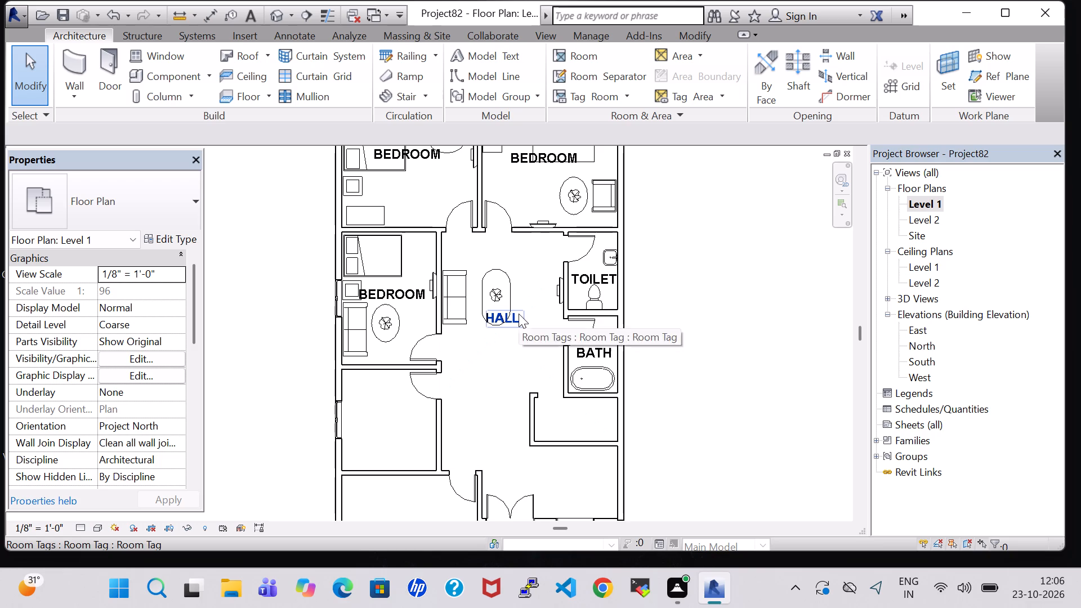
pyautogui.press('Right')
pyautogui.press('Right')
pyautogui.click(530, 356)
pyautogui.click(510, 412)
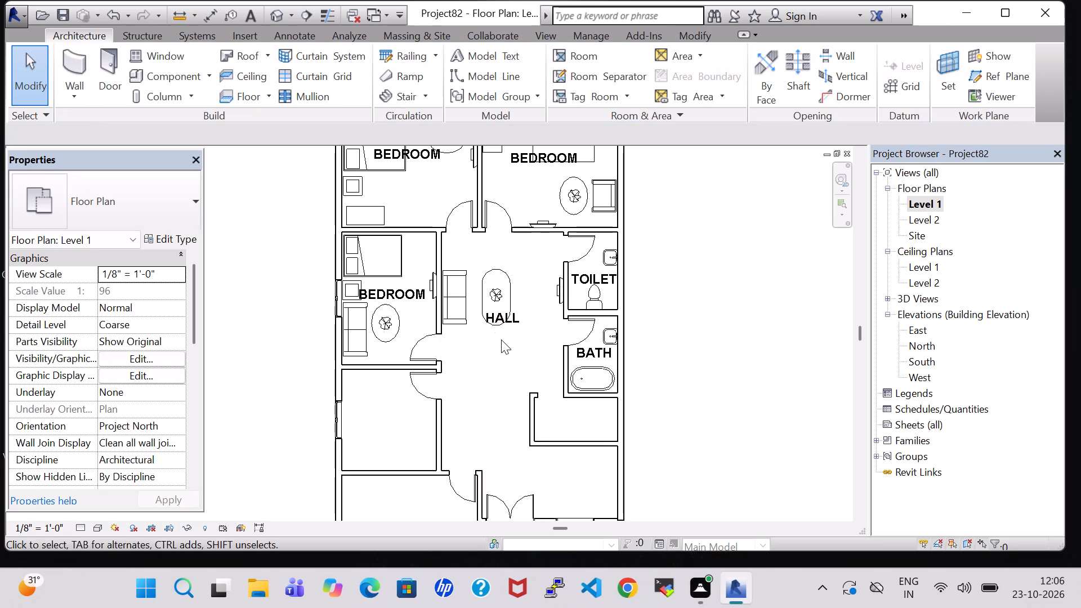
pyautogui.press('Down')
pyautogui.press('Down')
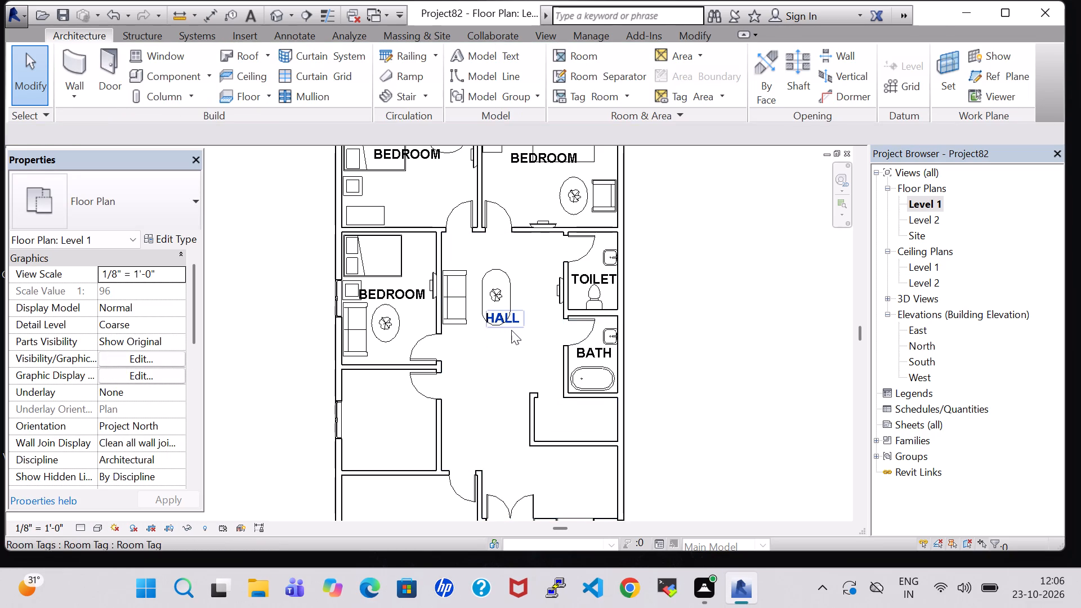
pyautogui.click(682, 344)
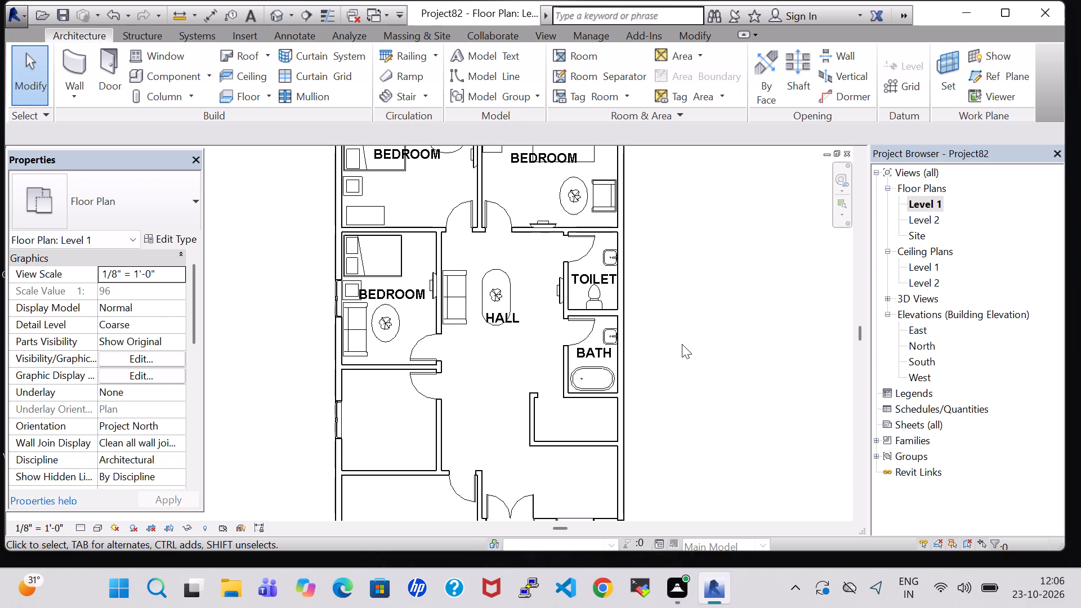
# Look through the Furniture and Specialty Equipment > Domestic folders of the US Imperial family library for kitchen items.
pyautogui.middleClick(682, 344)
pyautogui.scroll(-2, 682, 344)
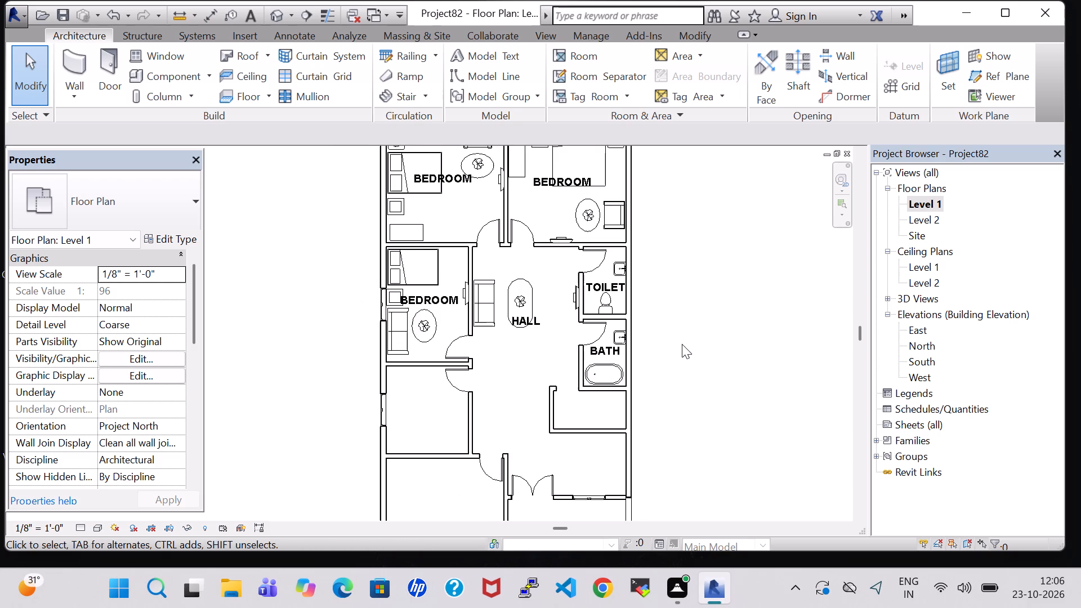
pyautogui.moveTo(682, 344); pyautogui.dragTo(684, 297, button='middle')
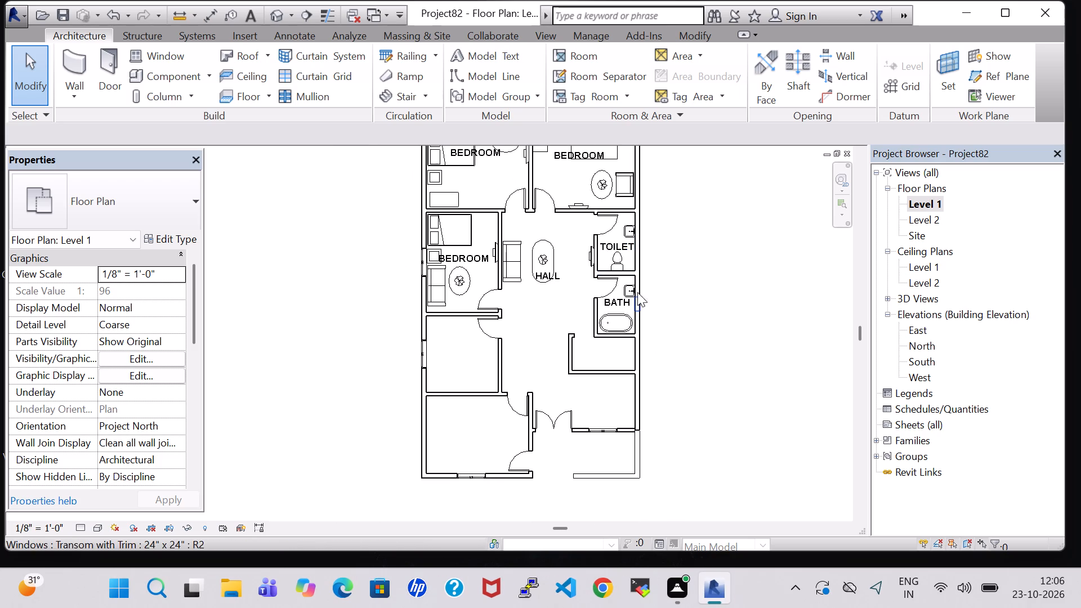
pyautogui.moveTo(671, 331); pyautogui.dragTo(681, 332, button='middle')
pyautogui.scroll(2, 682, 332)
pyautogui.moveTo(682, 333); pyautogui.dragTo(695, 333, button='middle')
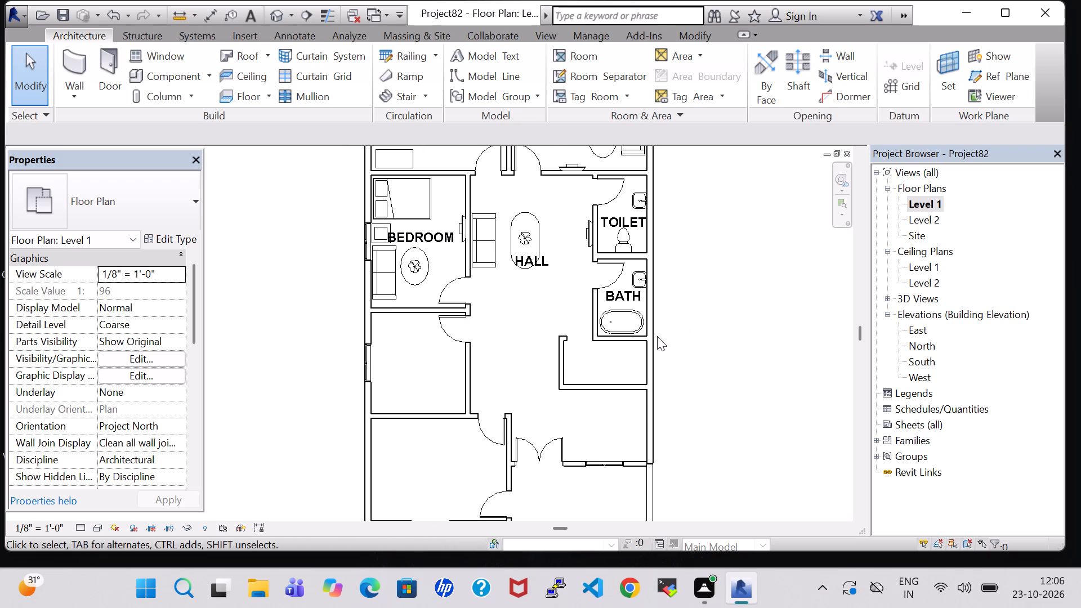
pyautogui.click(153, 75)
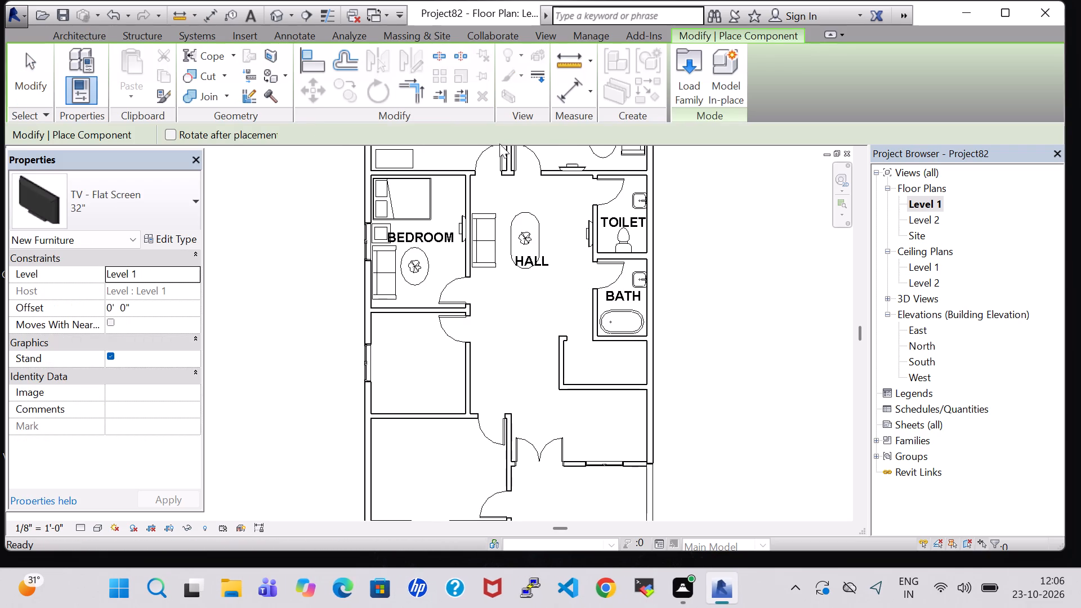
pyautogui.click(678, 93)
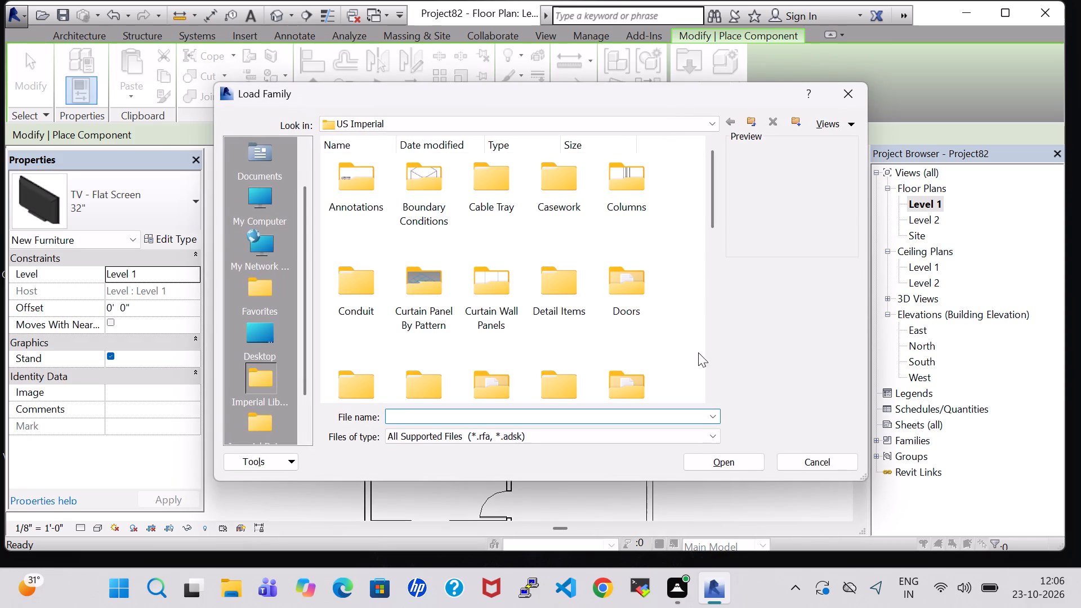
pyautogui.scroll(-1, 635, 370)
pyautogui.doubleClick(618, 218)
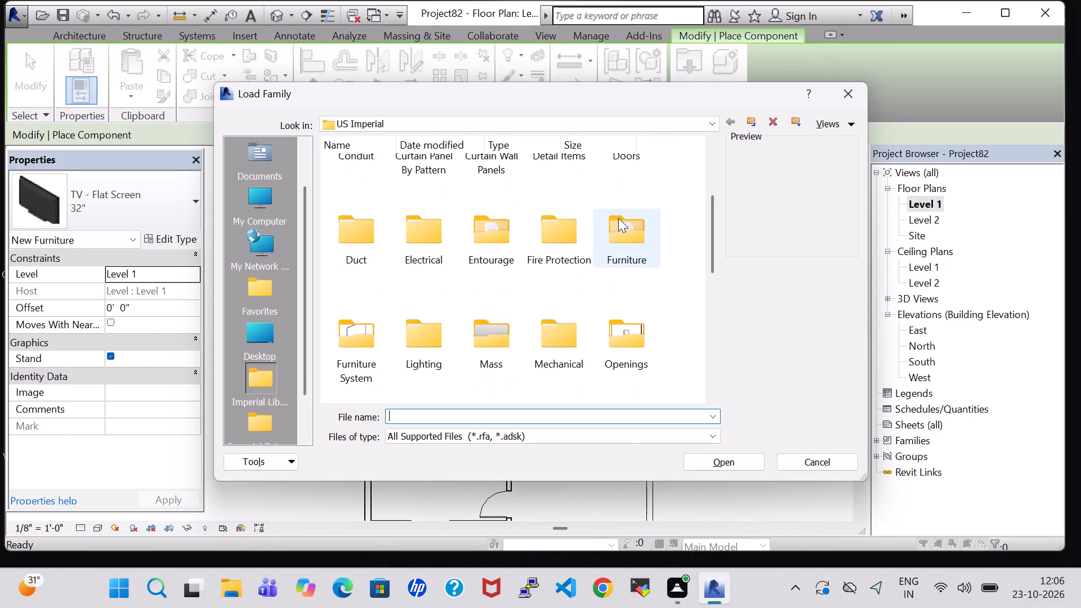
pyautogui.click(727, 123)
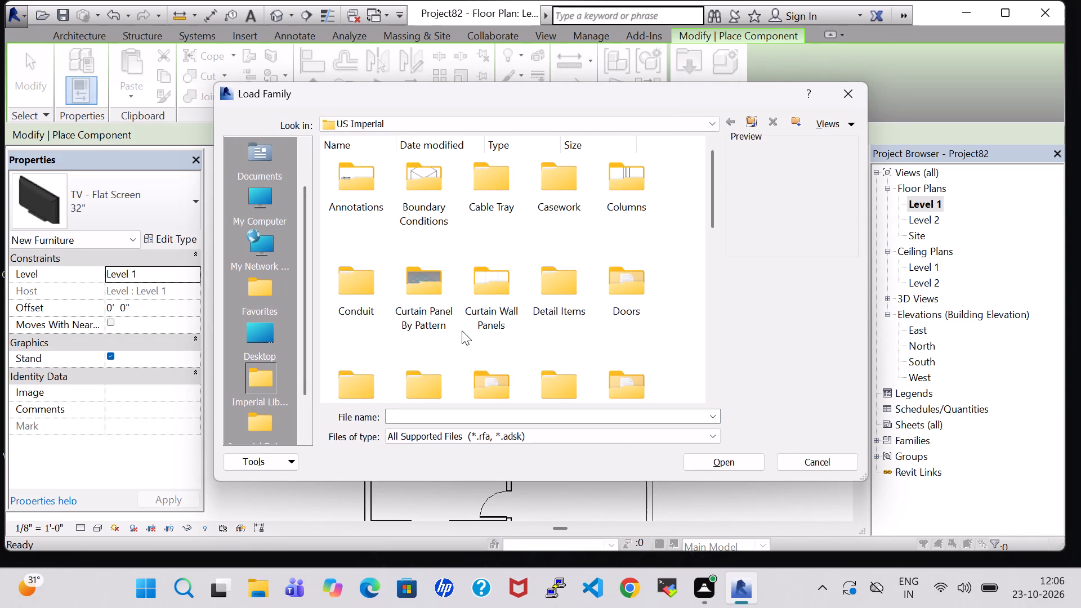
pyautogui.click(461, 330)
pyautogui.click(485, 309)
pyautogui.press('s')
pyautogui.doubleClick(445, 203)
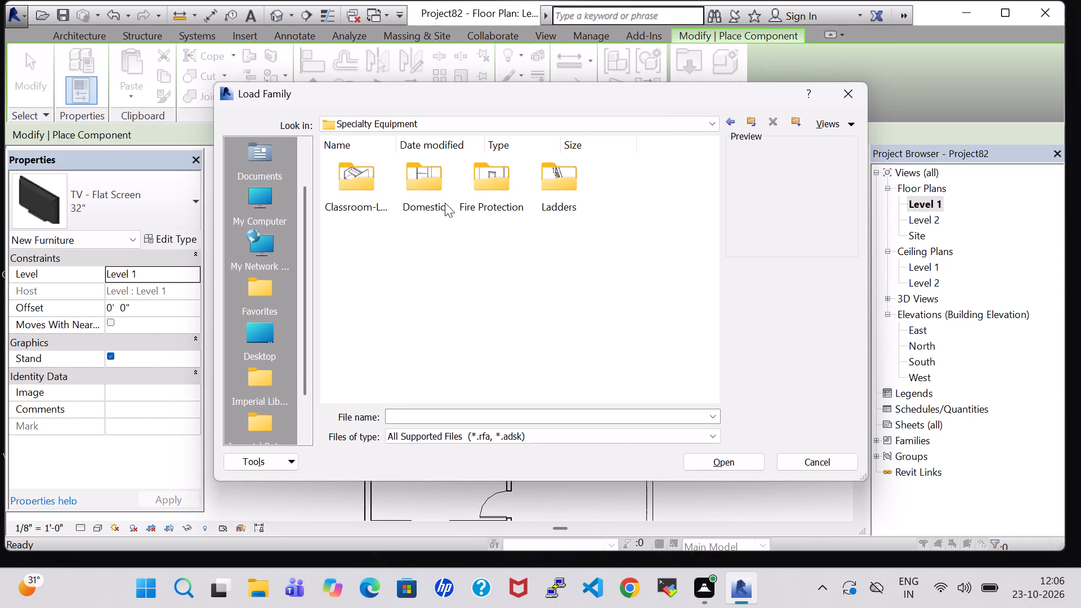
pyautogui.doubleClick(403, 195)
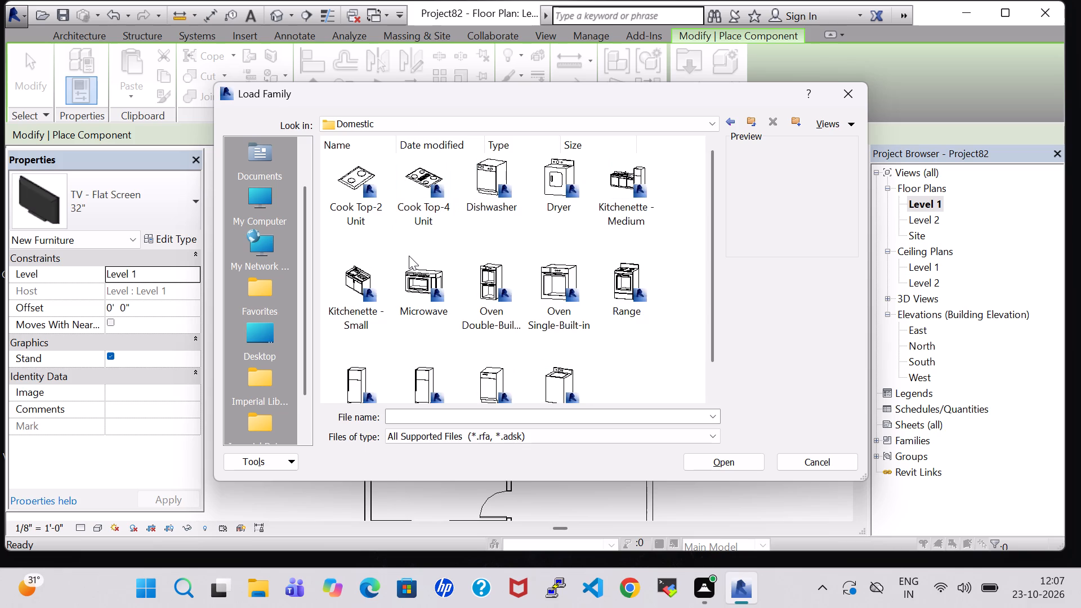
pyautogui.scroll(-1, 409, 257)
pyautogui.click(730, 118)
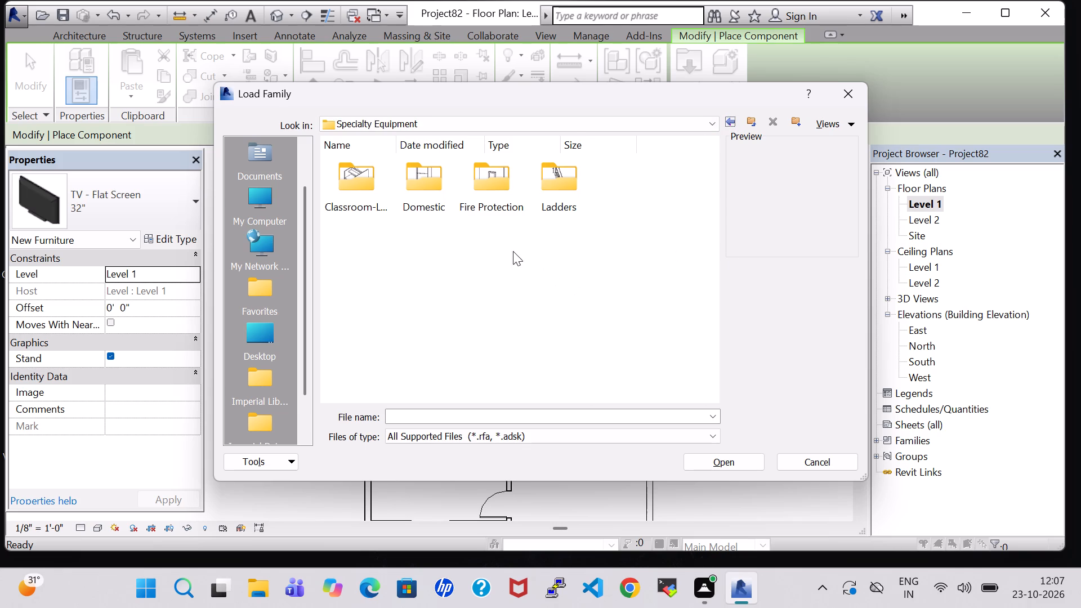
pyautogui.click(732, 125)
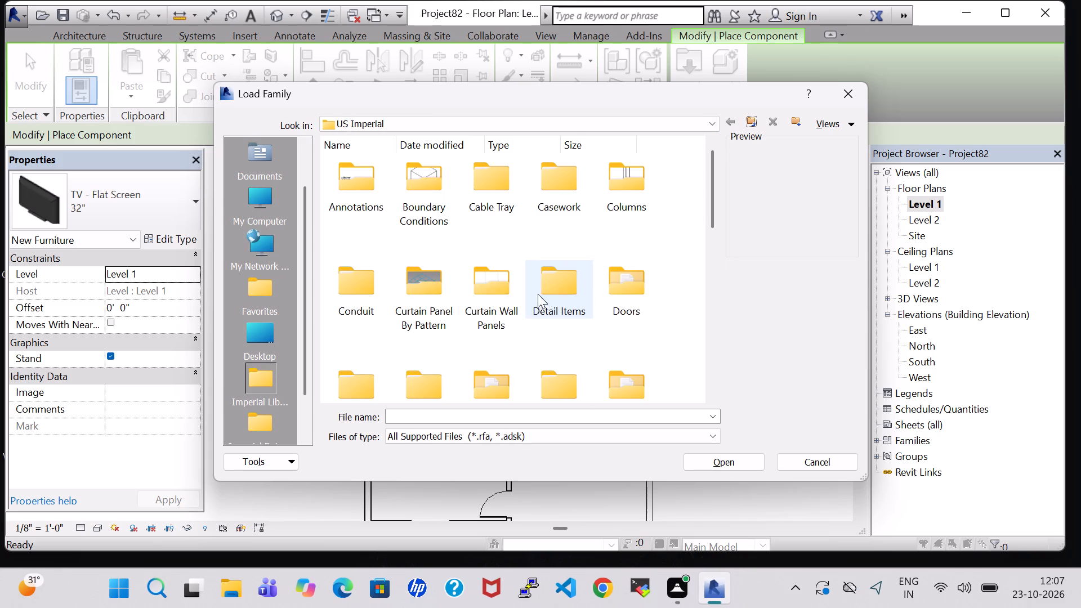
# Load Work Station Cubicle from the Furniture System library and place it, rotated, in the southwest corner of the unlabelled room south of the west bedroom.
pyautogui.click(514, 298)
pyautogui.press('f')
pyautogui.doubleClick(367, 293)
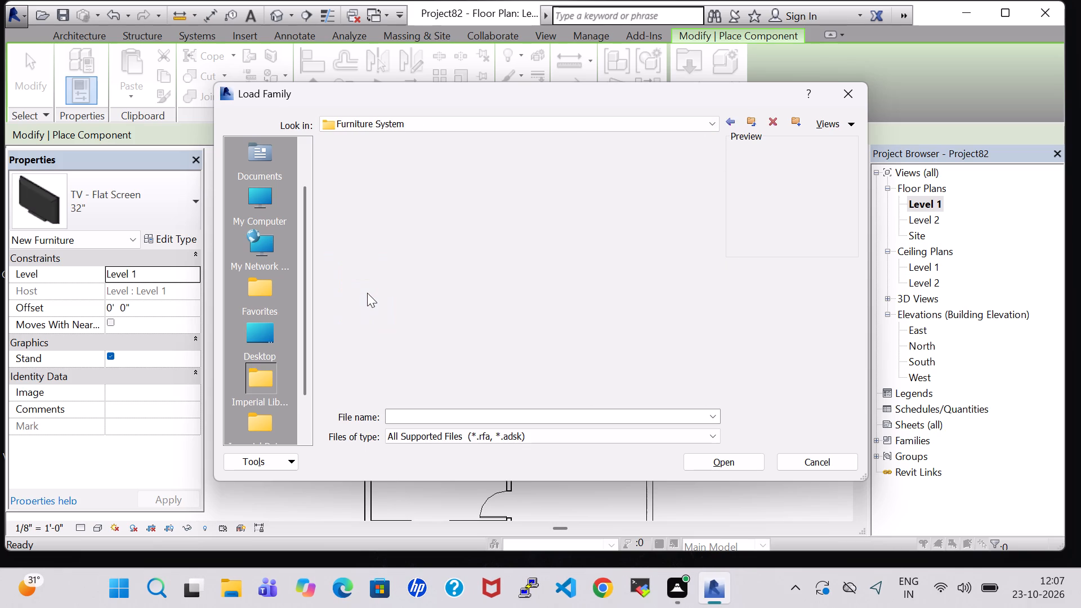
pyautogui.click(651, 187)
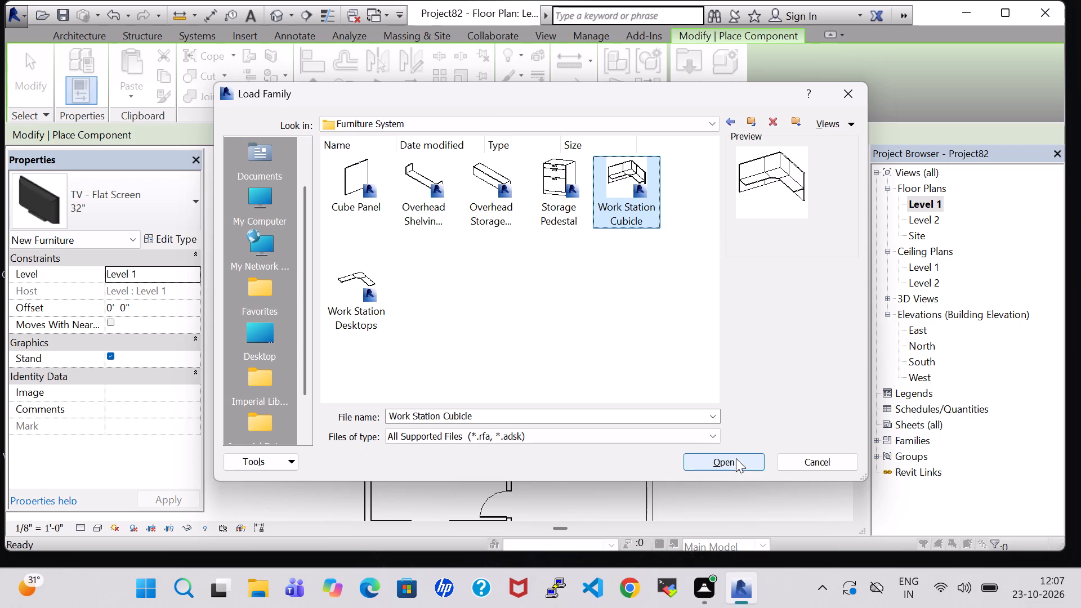
pyautogui.click(736, 458)
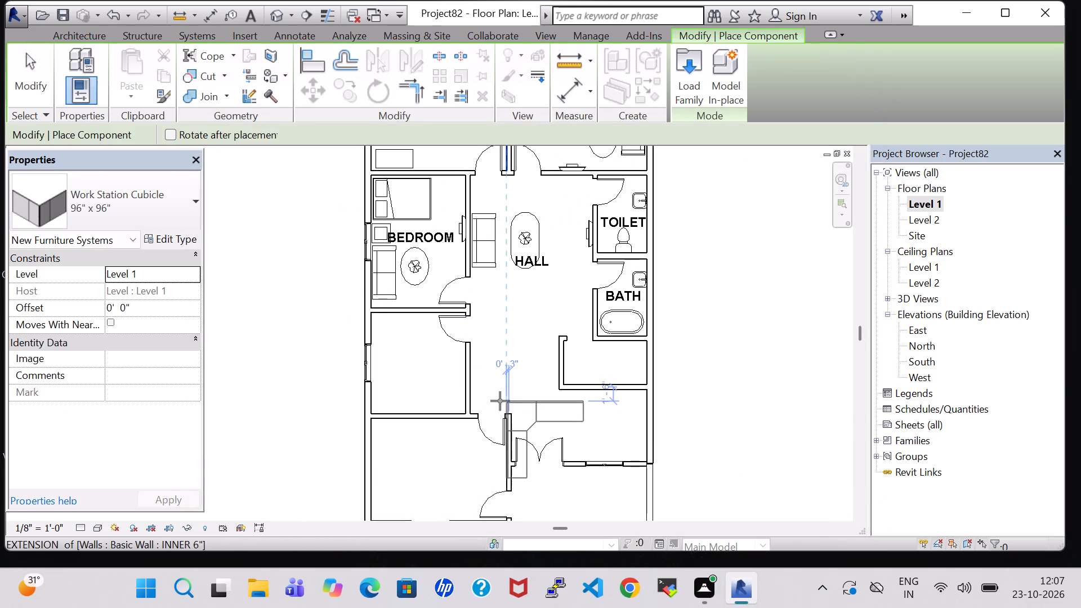
pyautogui.press('space')
pyautogui.scroll(4, 400, 414)
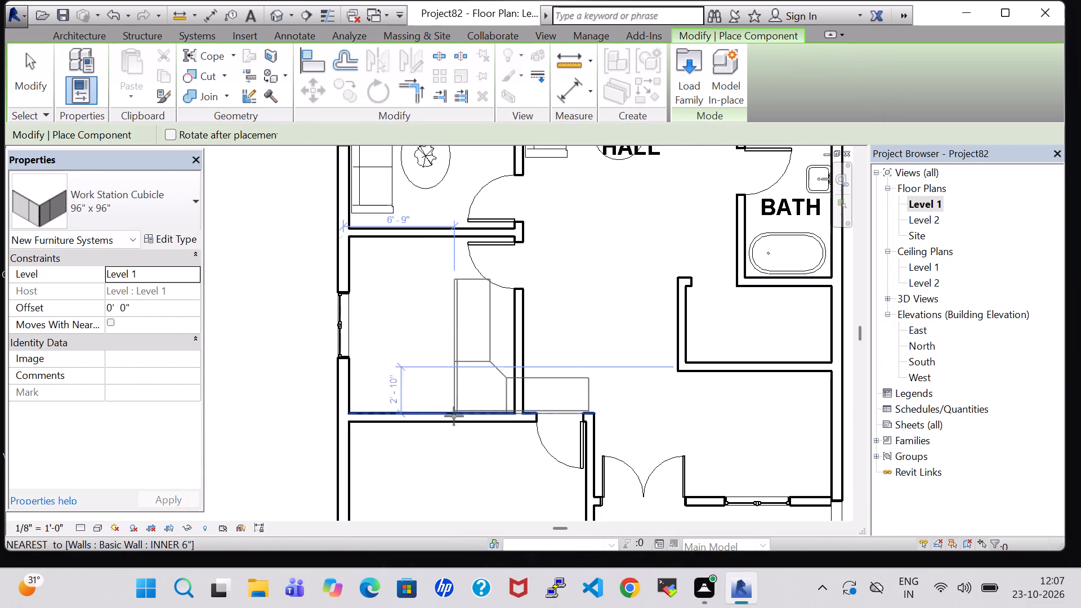
pyautogui.click(349, 411)
pyautogui.press('Escape')
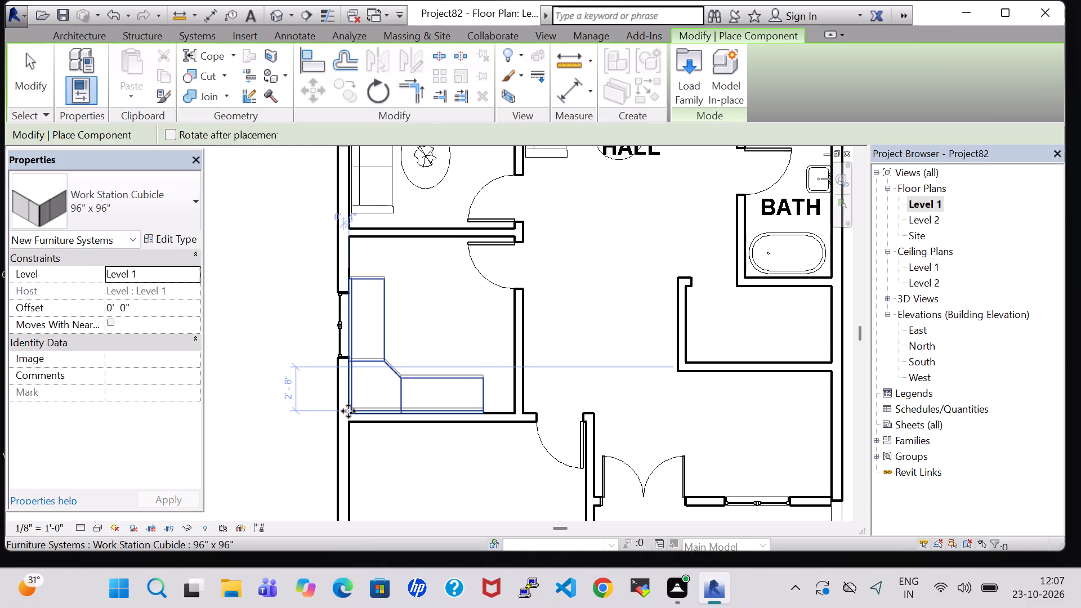
pyautogui.press('Escape')
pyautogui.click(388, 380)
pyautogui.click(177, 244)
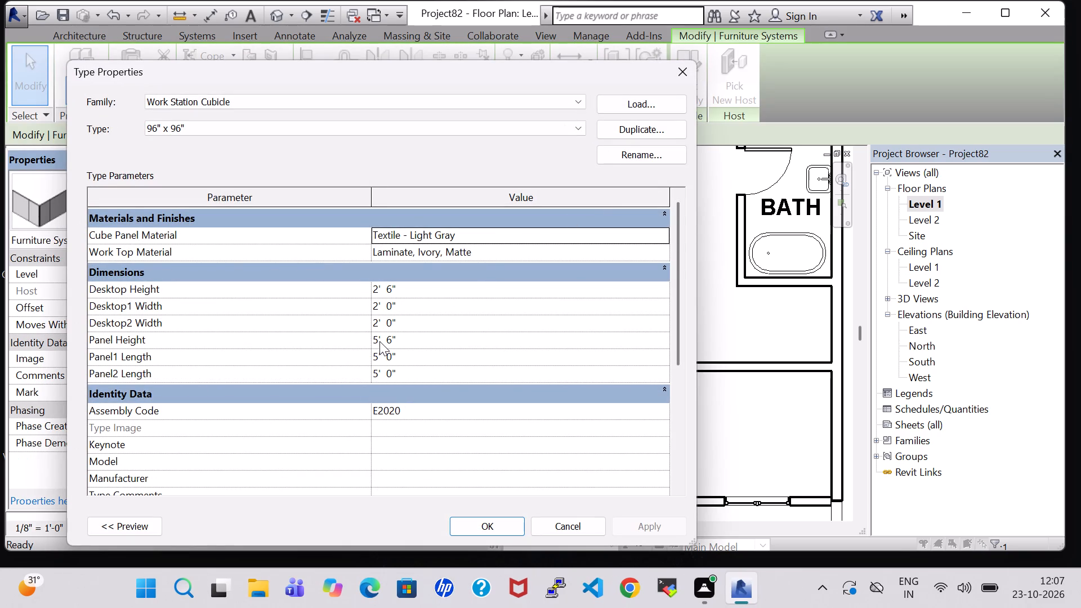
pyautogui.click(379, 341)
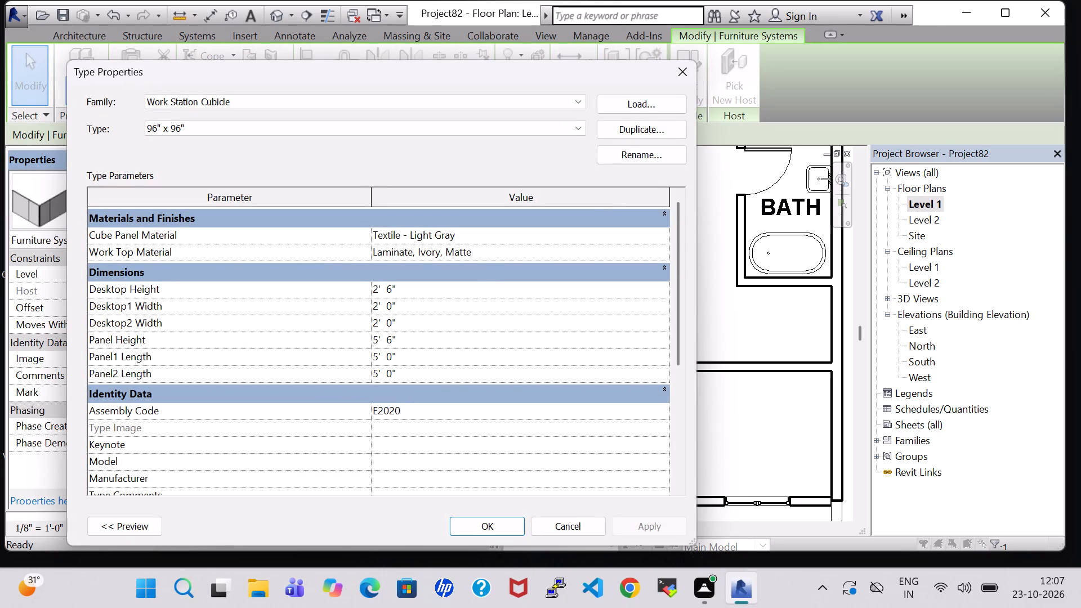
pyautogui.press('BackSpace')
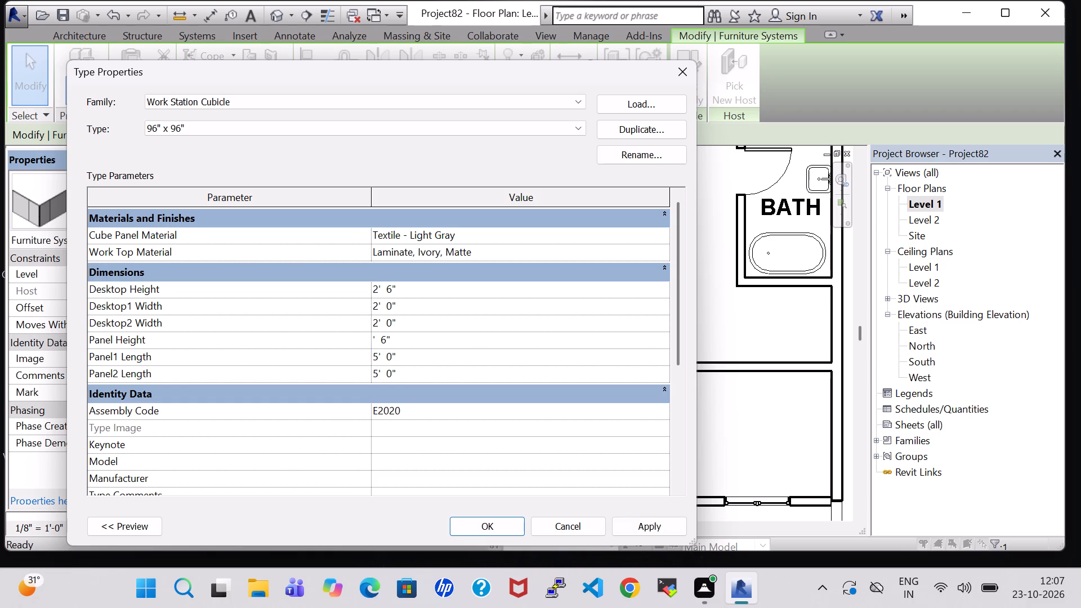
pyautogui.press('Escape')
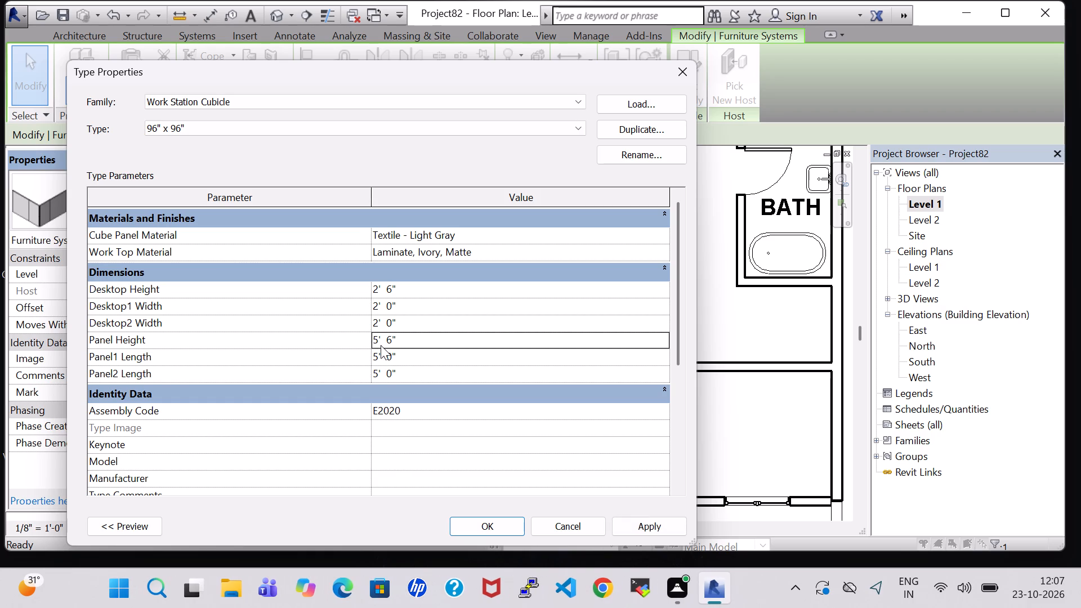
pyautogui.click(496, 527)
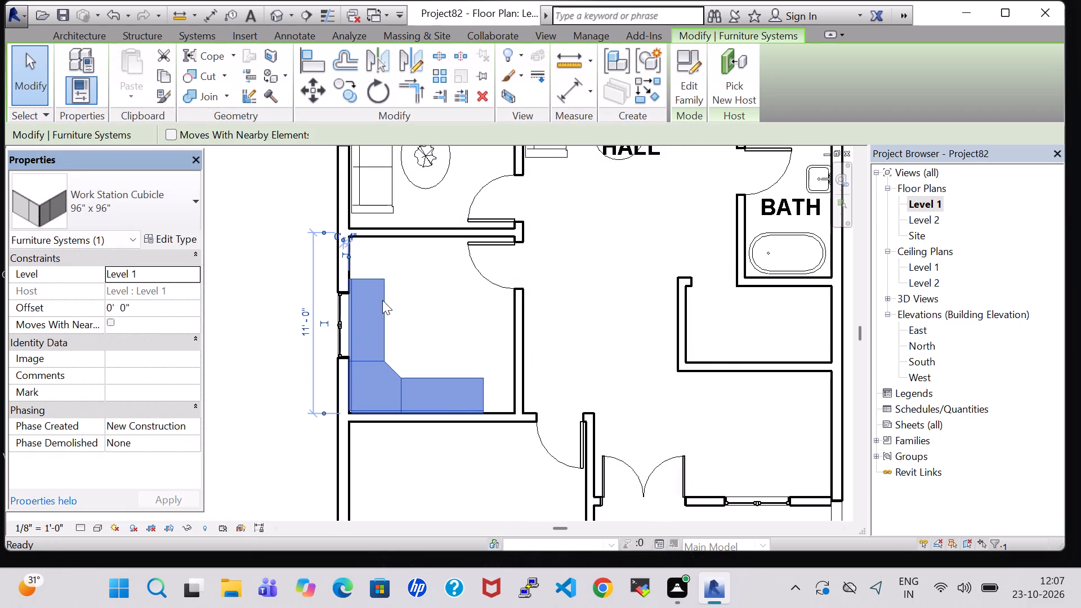
# Set the Panel Height of the Work Station Cubicle 96" x 96" type to 2' 6".
pyautogui.click(376, 281)
pyautogui.click(189, 243)
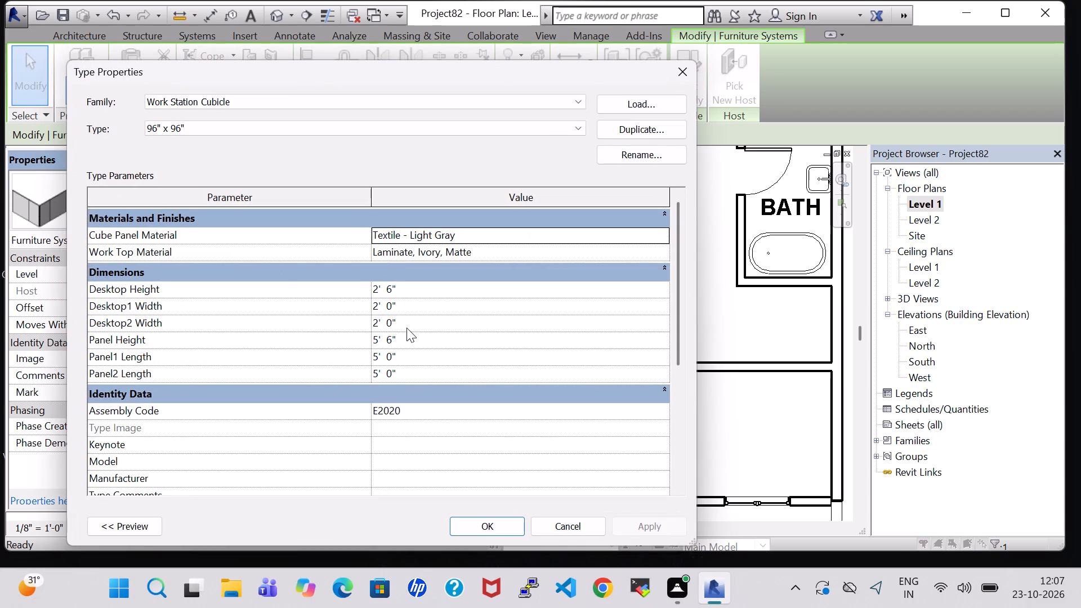
pyautogui.doubleClick(377, 339)
pyautogui.press('BackSpace')
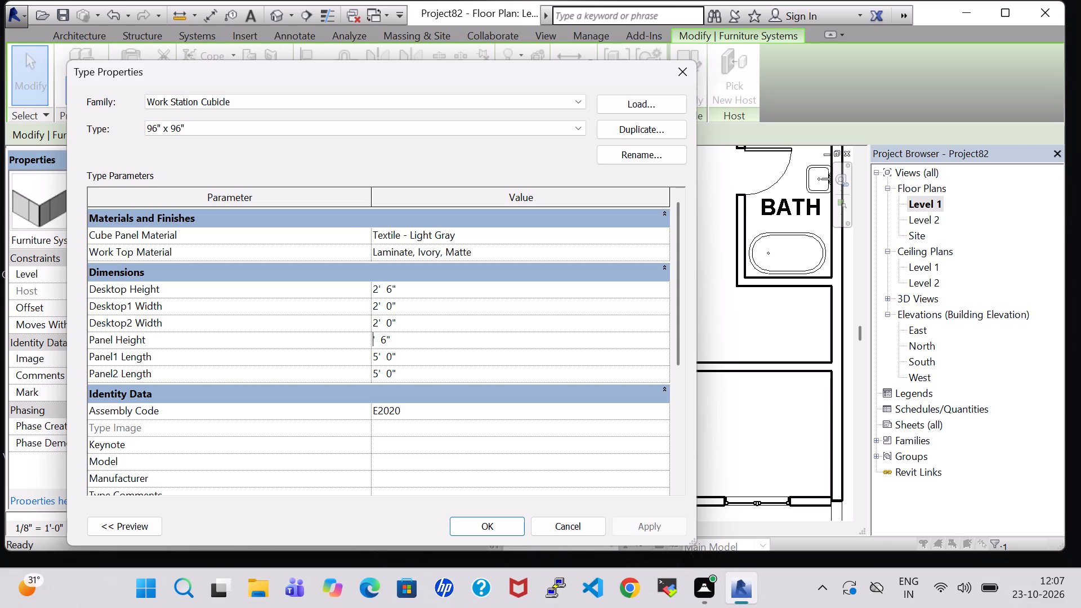
pyautogui.press('2')
pyautogui.click(499, 523)
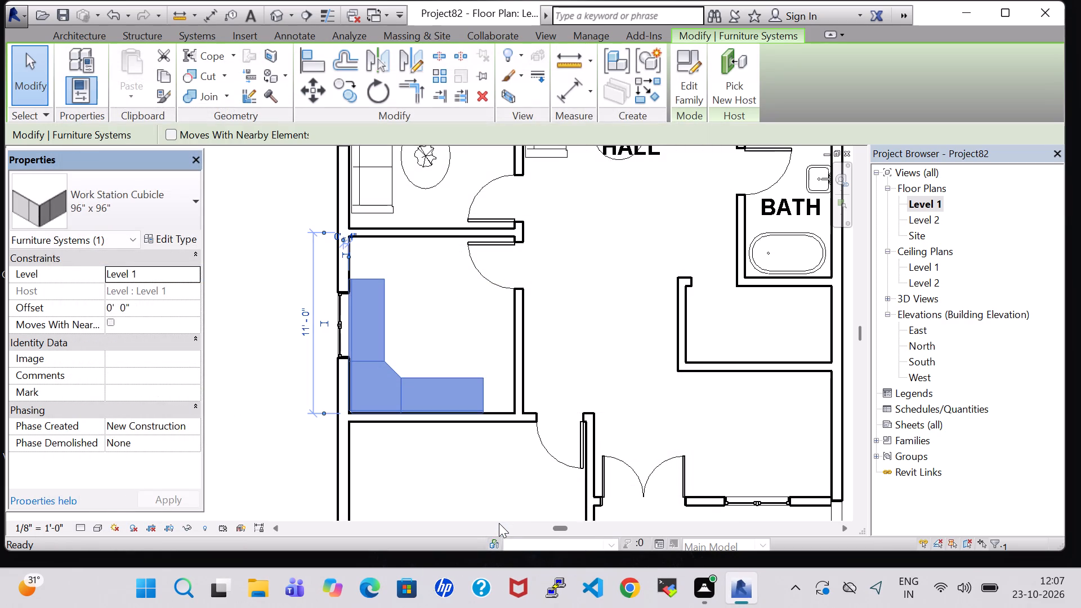
pyautogui.click(464, 339)
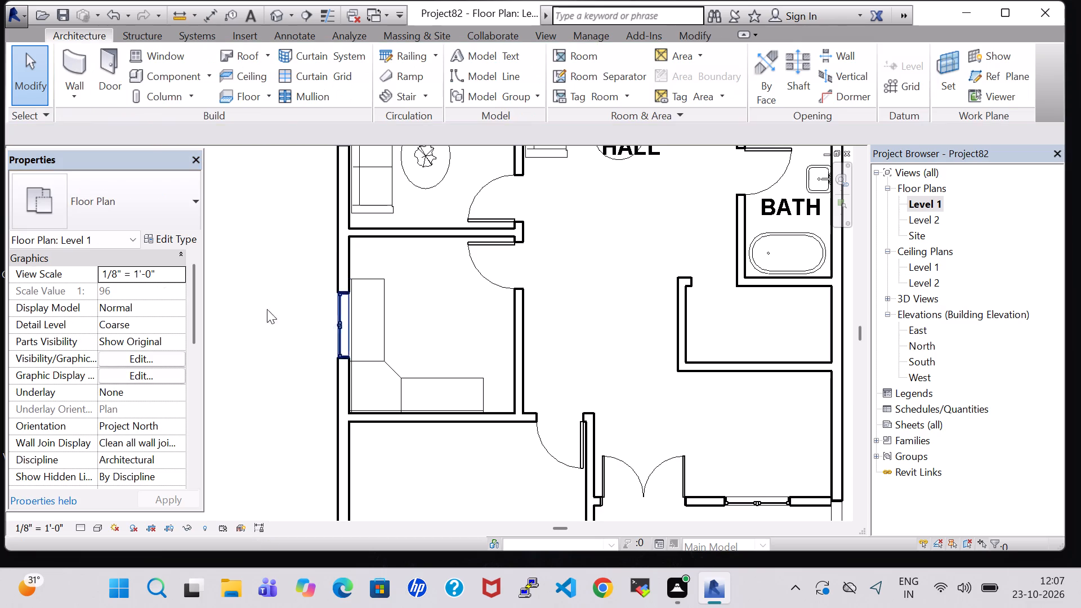
# Load Cook Top-4 Unit from the Domestic specialty equipment library and place it, rotated, on the worktop's west arm by the window.
pyautogui.click(167, 74)
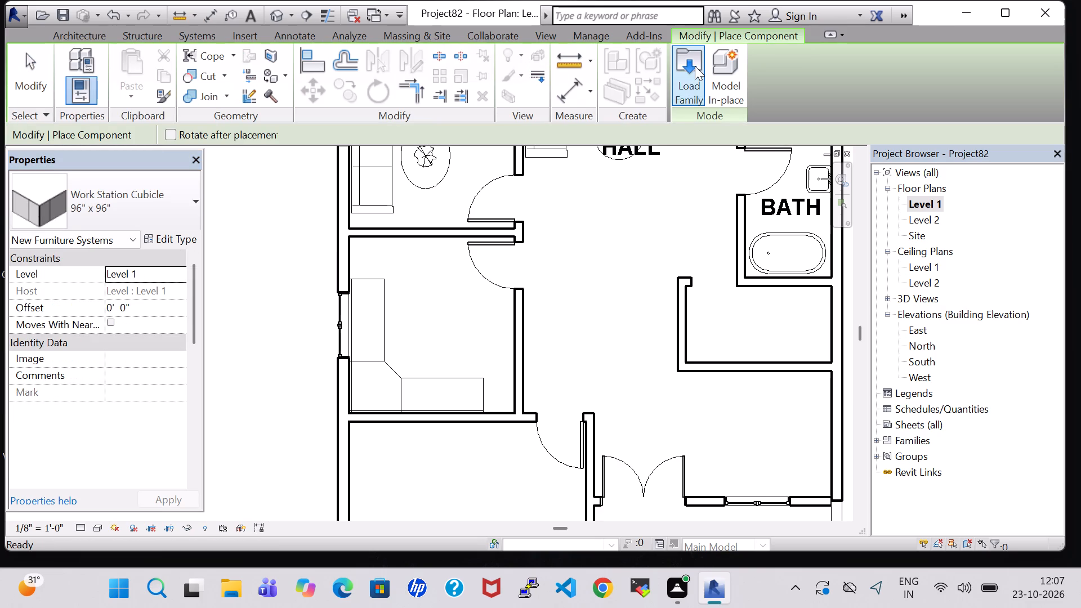
pyautogui.click(694, 66)
pyautogui.click(491, 392)
pyautogui.press('s')
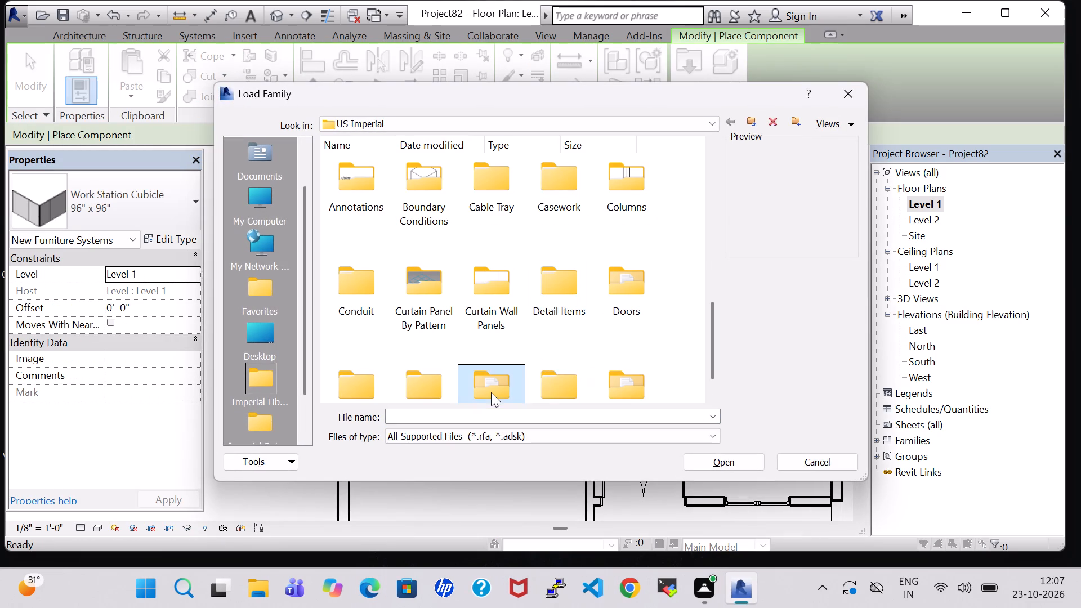
pyautogui.doubleClick(426, 208)
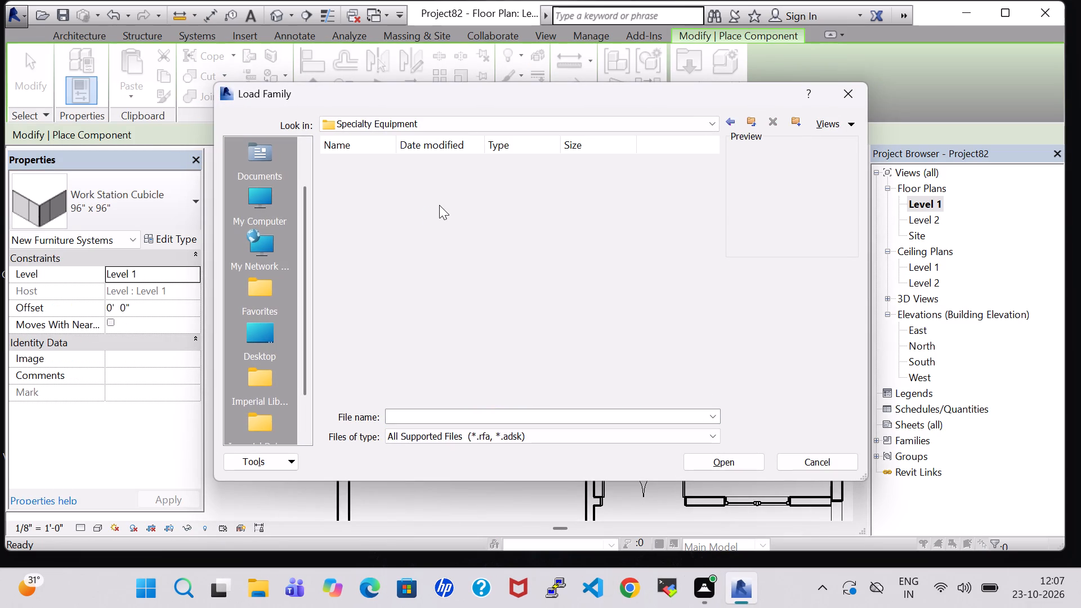
pyautogui.doubleClick(437, 190)
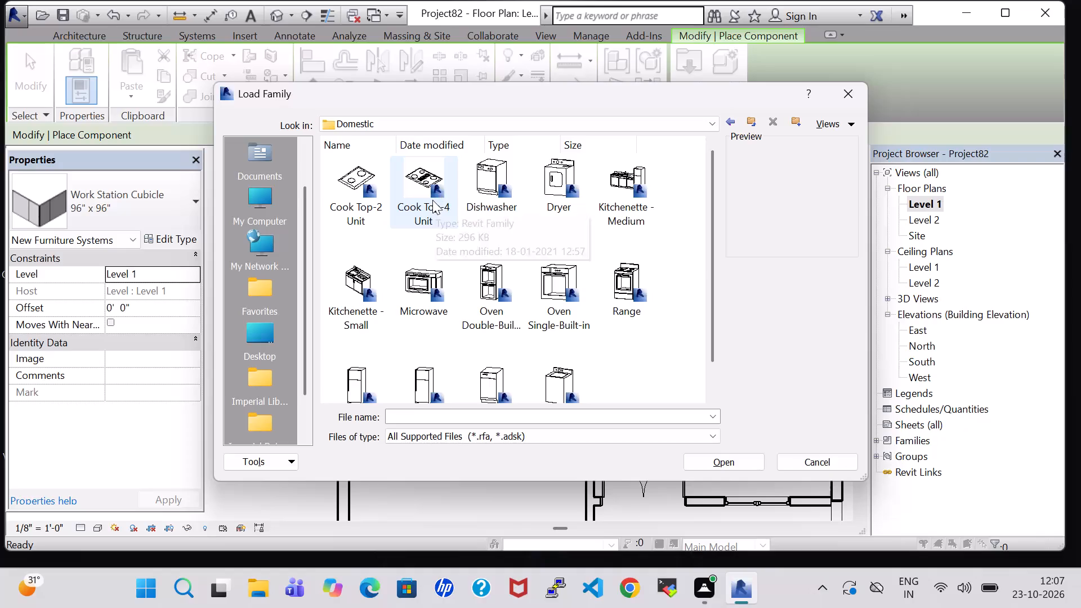
pyautogui.click(432, 200)
pyautogui.click(713, 454)
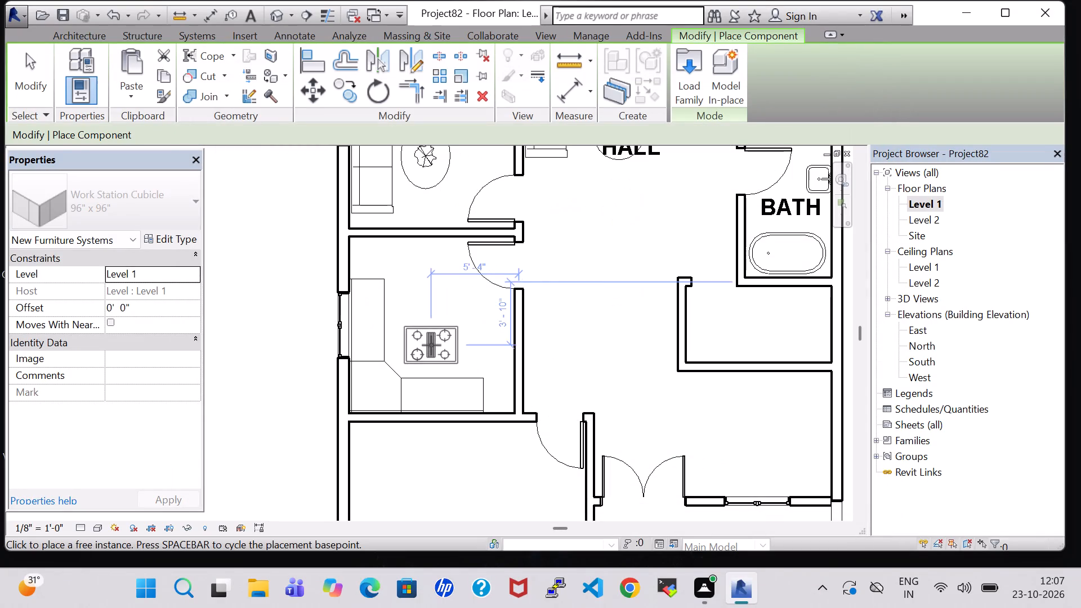
pyautogui.press('space')
pyautogui.scroll(5, 429, 338)
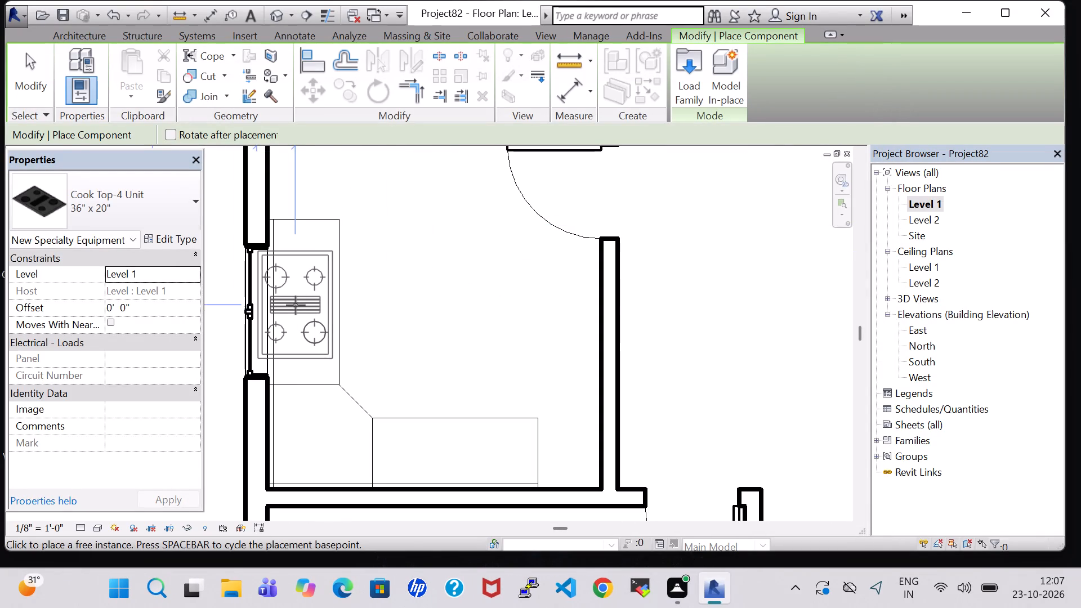
pyautogui.scroll(3, 306, 313)
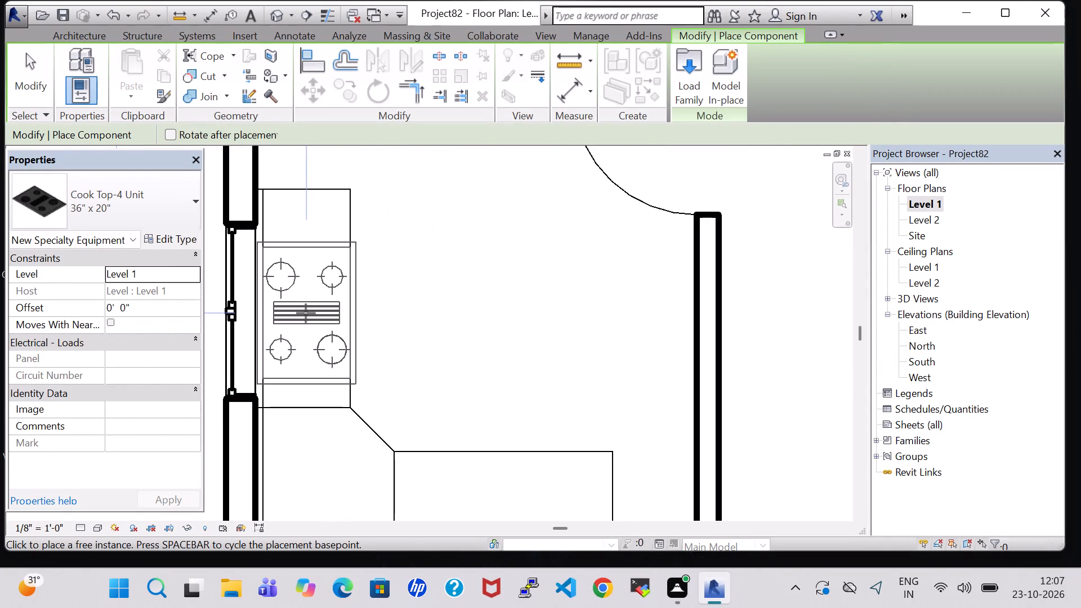
pyautogui.click(306, 313)
pyautogui.press('Escape')
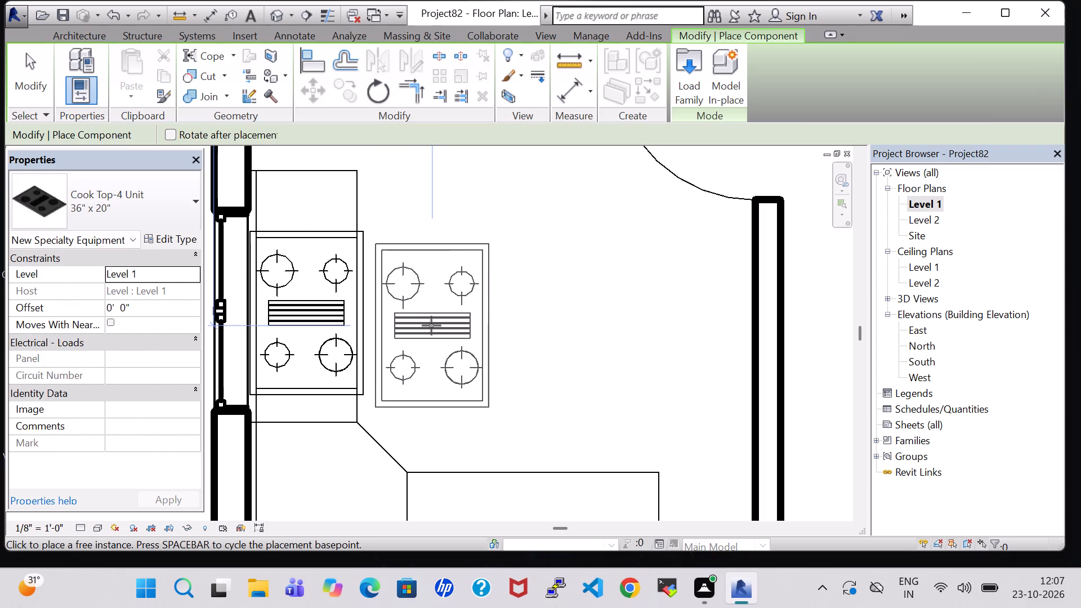
pyautogui.press('Escape')
# Set both Desktop1 Width and Desktop2 Width of the Work Station Cubicle 96" x 96" type to 2' 5".
pyautogui.click(356, 211)
pyautogui.click(181, 237)
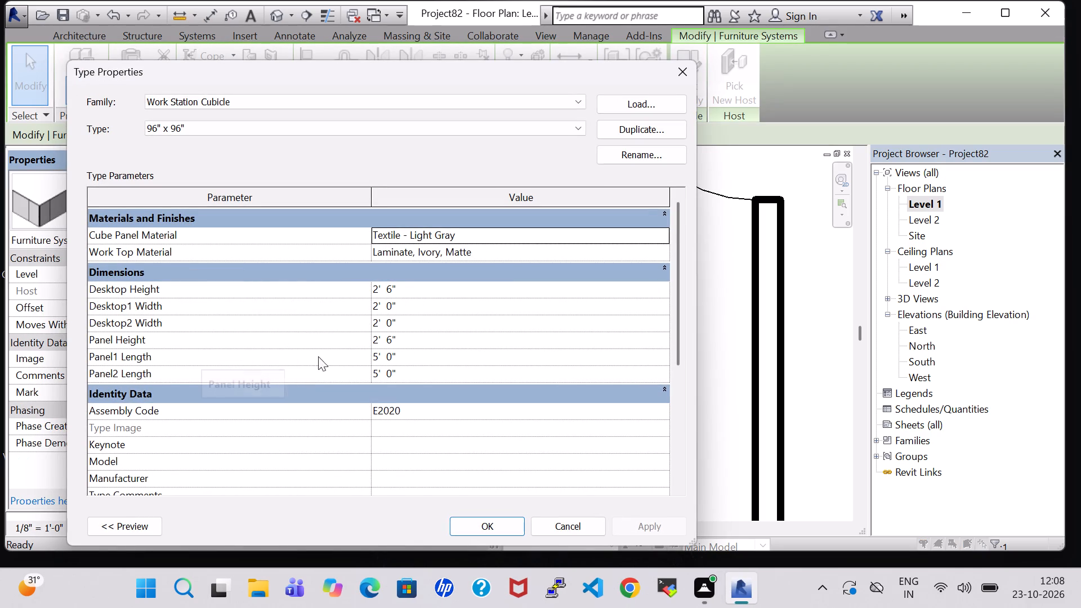
pyautogui.click(393, 307)
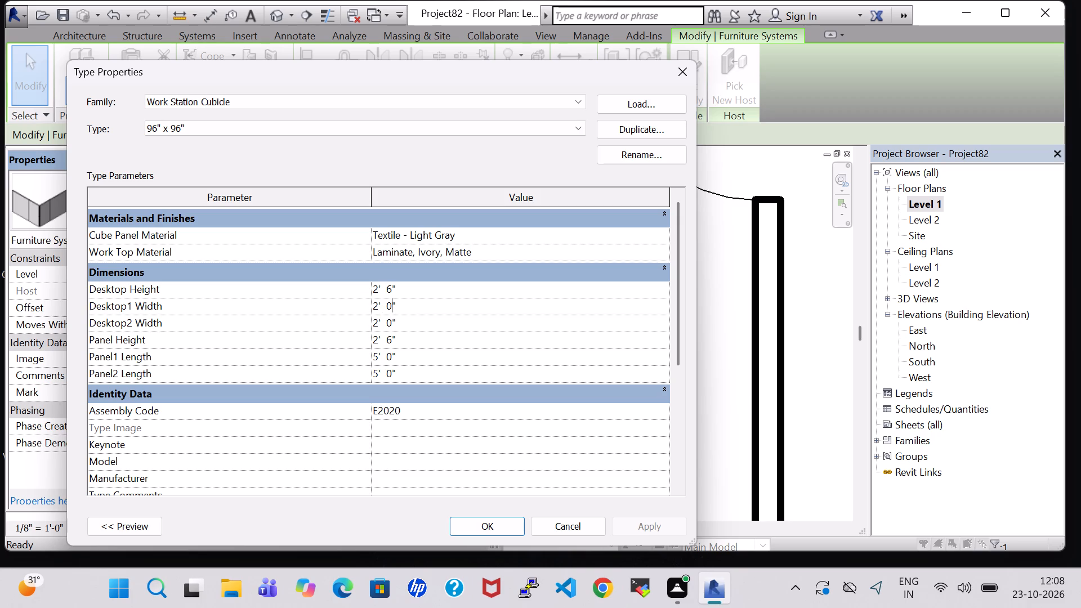
pyautogui.press('BackSpace')
pyautogui.press('5')
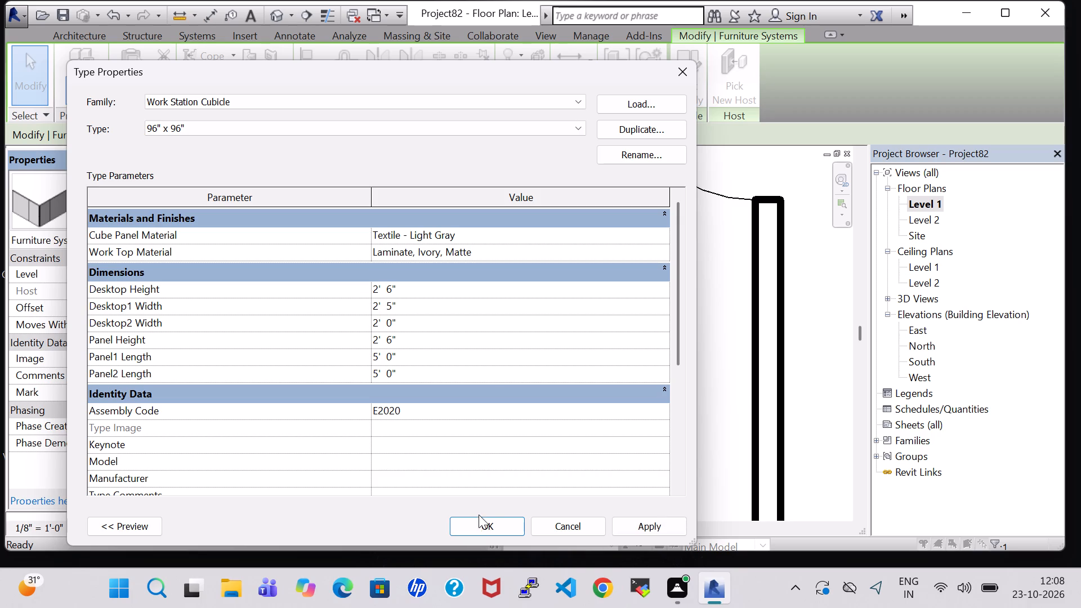
pyautogui.click(479, 522)
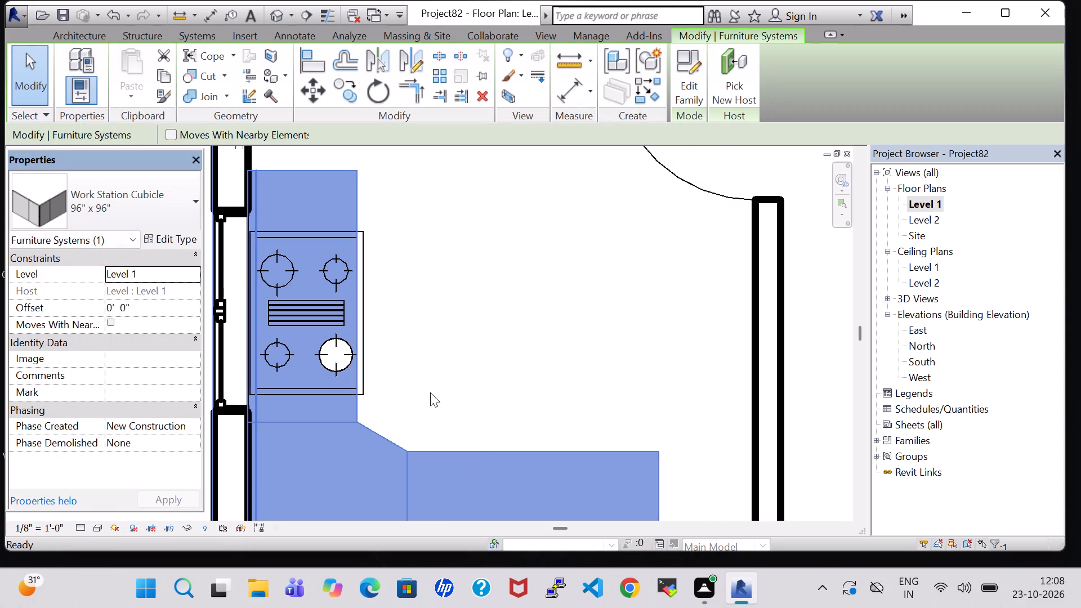
pyautogui.click(168, 240)
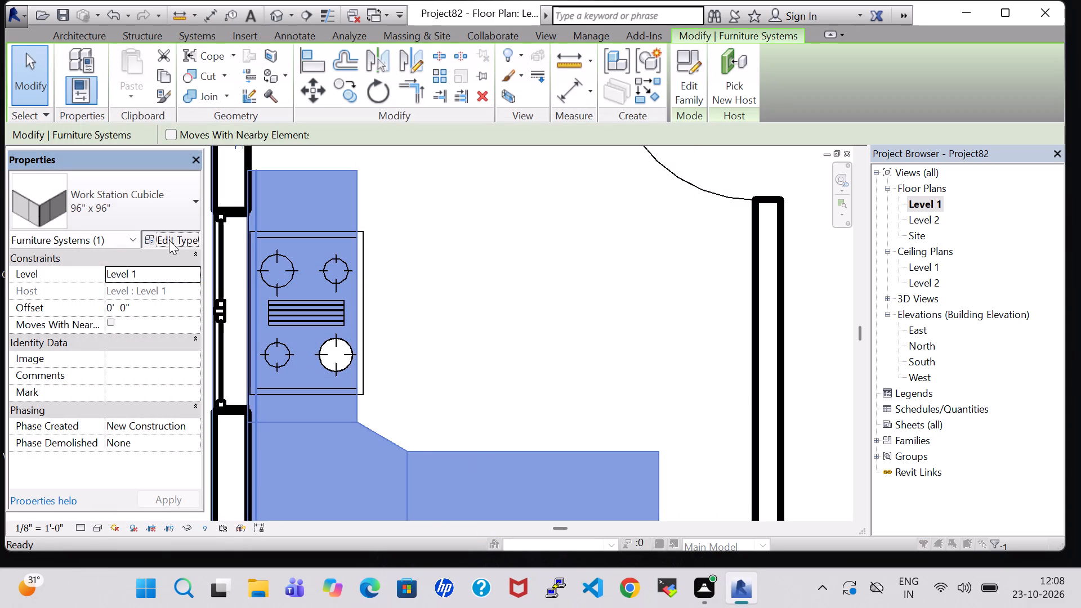
pyautogui.click(390, 327)
pyautogui.click(390, 327)
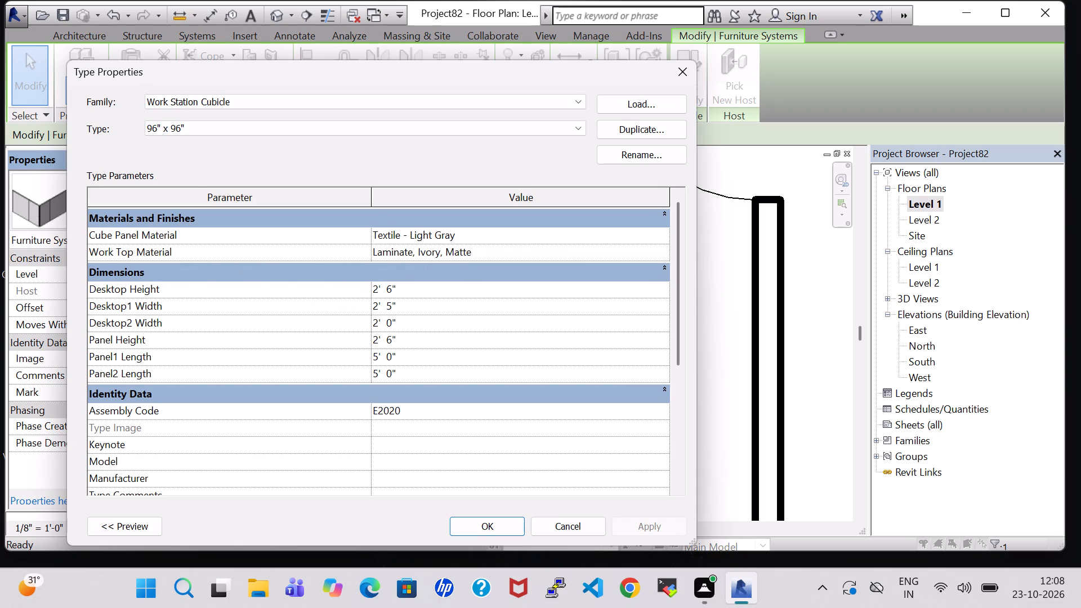
pyautogui.click(391, 327)
pyautogui.press('BackSpace')
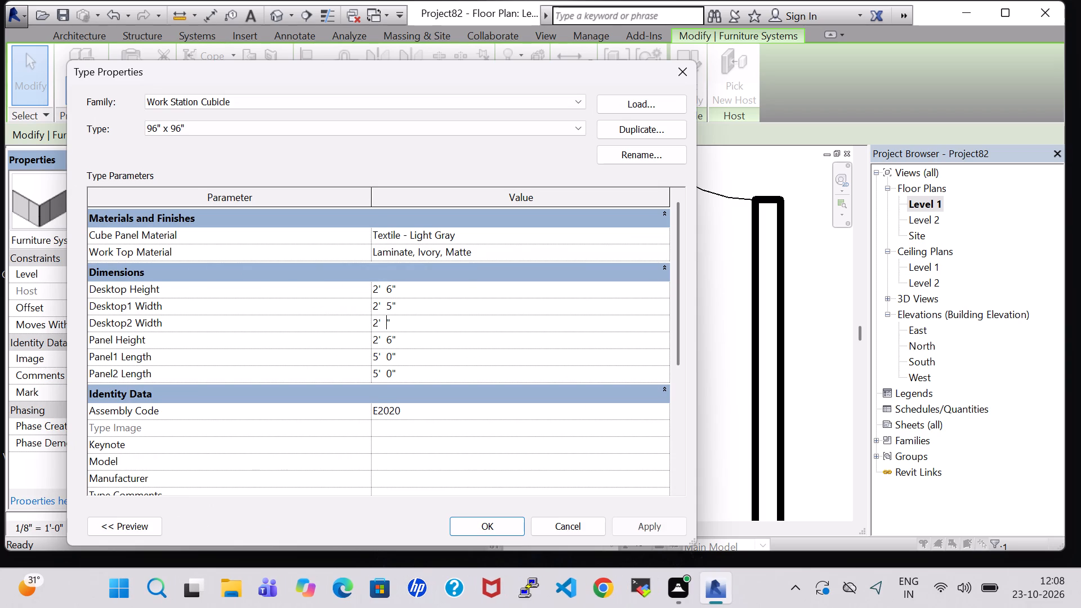
pyautogui.press('5')
pyautogui.click(481, 524)
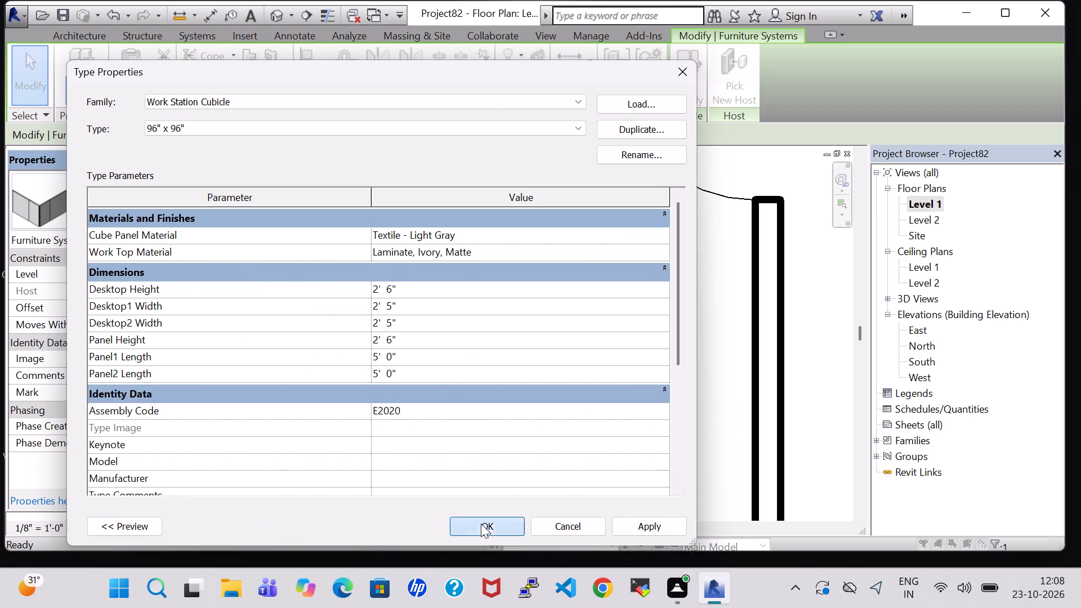
pyautogui.click(500, 399)
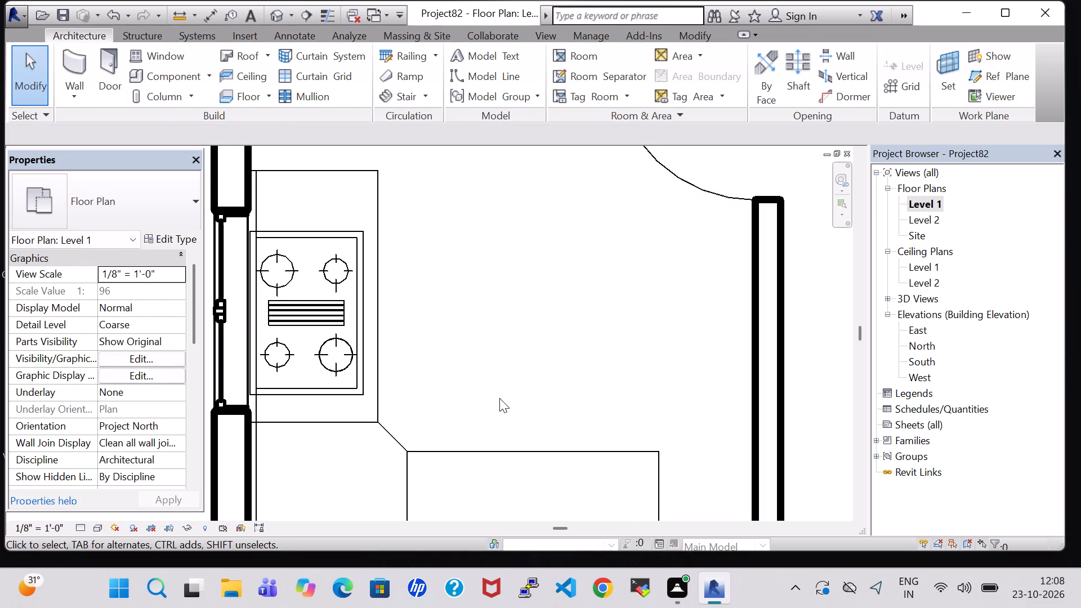
# Examine in the 3D view how the four-burner cook top sits on the widened worktop below the west window.
pyautogui.click(272, 1)
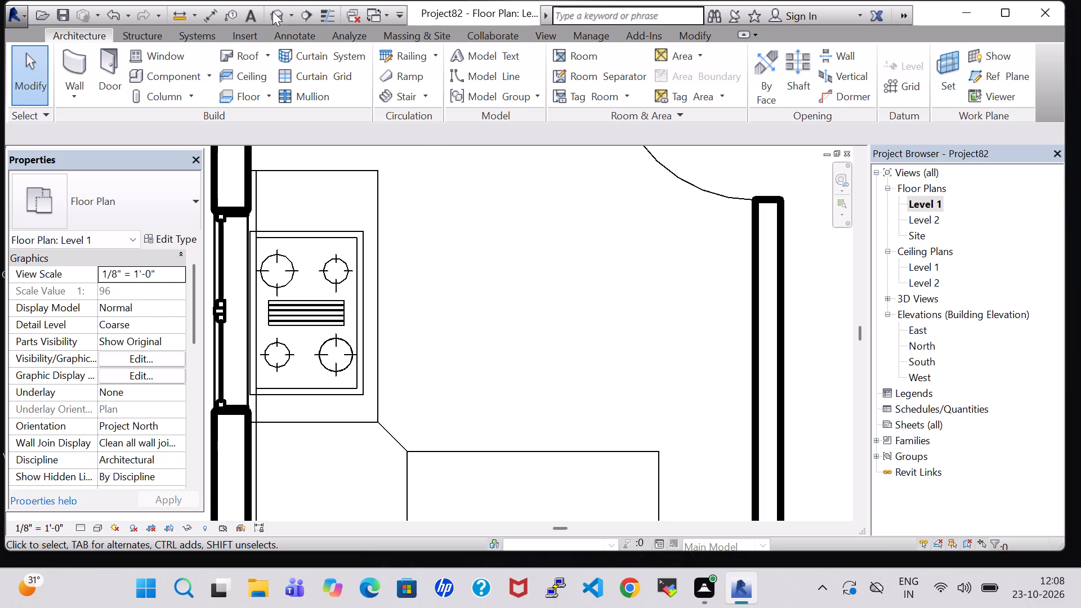
pyautogui.click(273, 11)
pyautogui.scroll(-3, 472, 360)
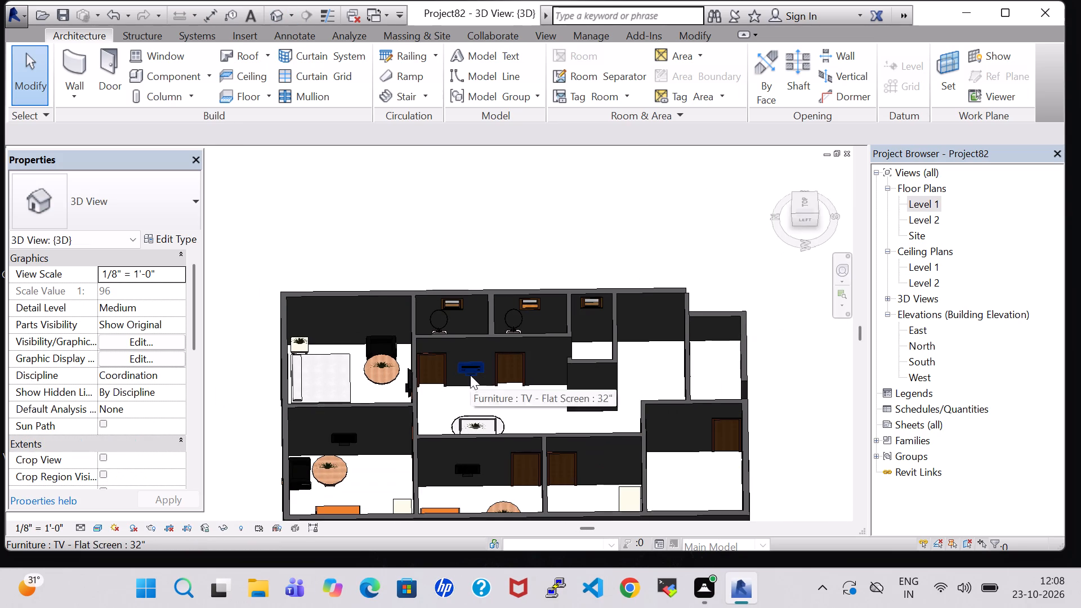
pyautogui.moveTo(470, 375); pyautogui.dragTo(469, 356, button='middle')
pyautogui.moveTo(501, 374); pyautogui.dragTo(492, 205, button='middle')
pyautogui.keyDown('shift'); pyautogui.moveTo(504, 214); pyautogui.dragTo(597, 267, button='middle'); pyautogui.keyUp('shift')
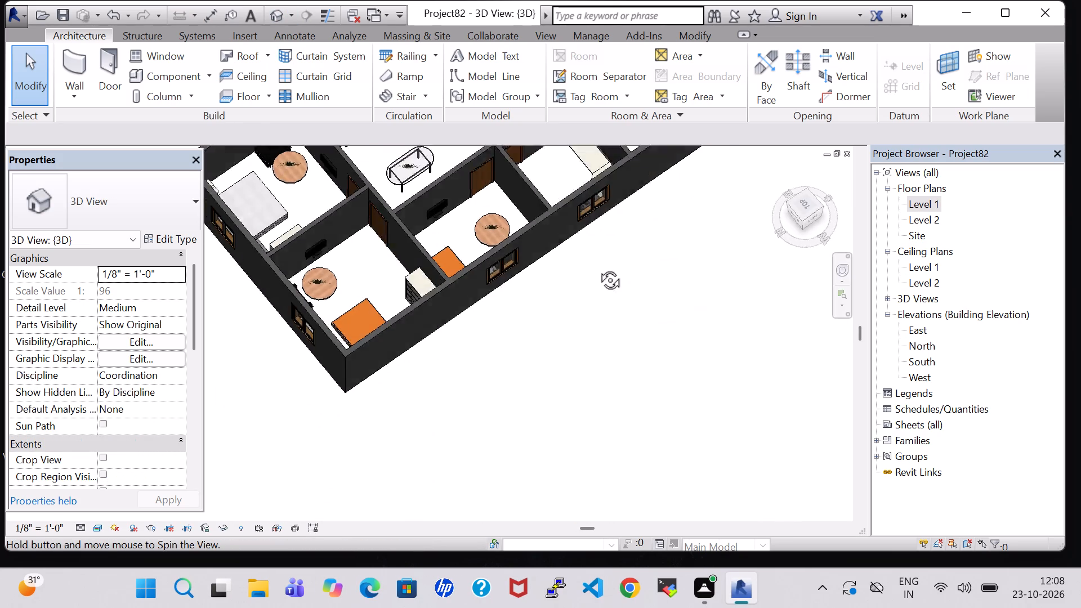
pyautogui.keyDown('shift'); pyautogui.moveTo(597, 267); pyautogui.dragTo(613, 280, button='middle'); pyautogui.keyUp('shift')
pyautogui.moveTo(579, 278); pyautogui.dragTo(761, 576, button='middle')
pyautogui.scroll(1, 586, 279)
pyautogui.keyDown('shift'); pyautogui.moveTo(681, 412); pyautogui.dragTo(723, 394, button='middle'); pyautogui.keyUp('shift')
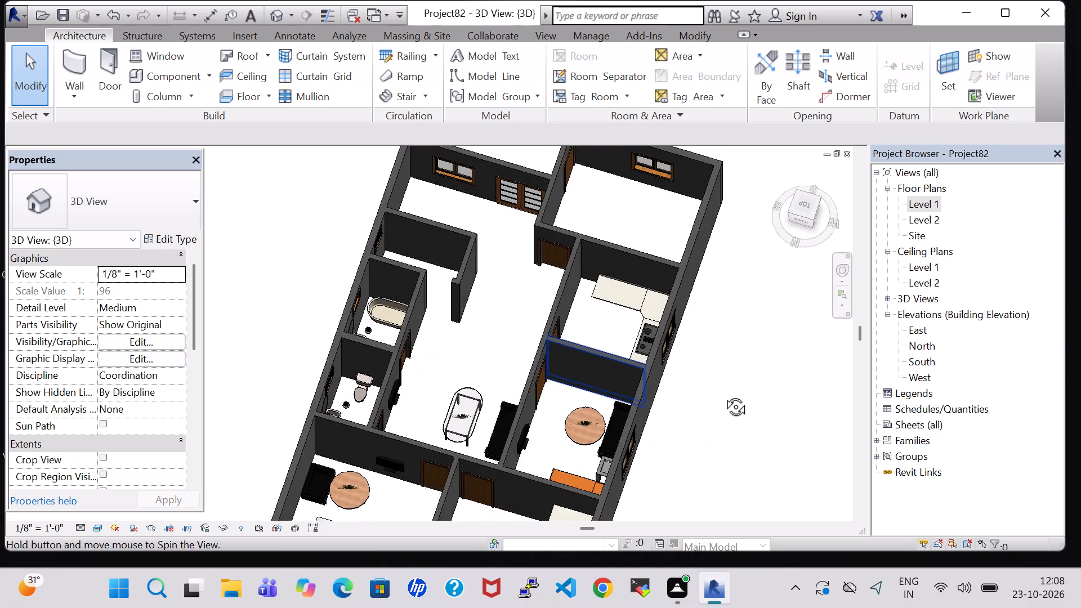
pyautogui.keyDown('shift'); pyautogui.moveTo(723, 394); pyautogui.dragTo(727, 383, button='middle'); pyautogui.keyUp('shift')
pyautogui.scroll(8, 629, 370)
pyautogui.scroll(1, 553, 310)
pyautogui.keyDown('shift'); pyautogui.moveTo(539, 299); pyautogui.dragTo(560, 298, button='middle'); pyautogui.keyUp('shift')
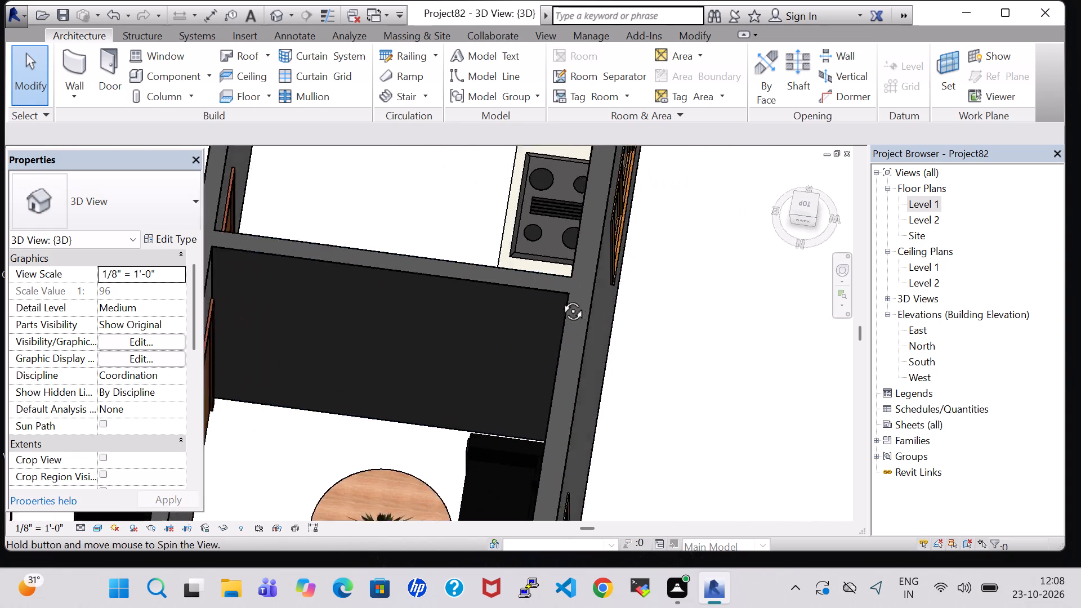
pyautogui.keyDown('shift'); pyautogui.moveTo(560, 298); pyautogui.dragTo(568, 298, button='middle'); pyautogui.keyUp('shift')
pyautogui.moveTo(557, 299); pyautogui.dragTo(833, 364, button='middle')
pyautogui.moveTo(451, 184); pyautogui.dragTo(520, 249, button='middle')
pyautogui.moveTo(392, 290); pyautogui.dragTo(719, 414, button='middle')
pyautogui.moveTo(258, 369); pyautogui.dragTo(284, 324, button='middle')
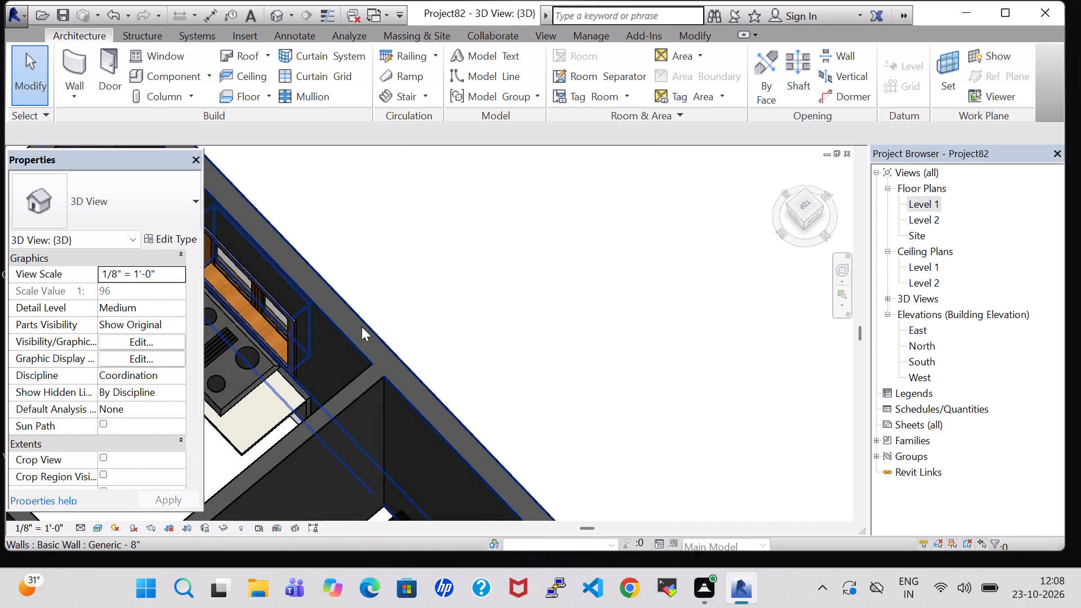
pyautogui.moveTo(462, 325); pyautogui.dragTo(682, 166, button='middle')
pyautogui.moveTo(345, 277); pyautogui.dragTo(387, 238, button='middle')
pyautogui.moveTo(301, 296); pyautogui.dragTo(435, 262, button='middle')
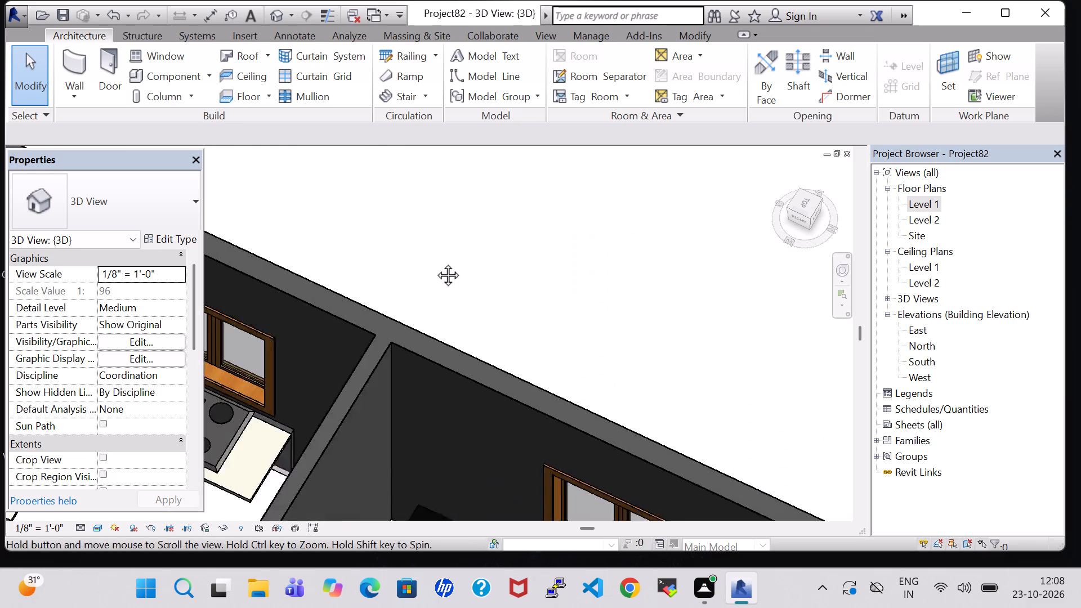
pyautogui.moveTo(435, 262); pyautogui.dragTo(625, 211, button='middle')
pyautogui.moveTo(408, 458); pyautogui.dragTo(445, 397, button='middle')
pyautogui.moveTo(443, 381); pyautogui.dragTo(559, 168, button='middle')
pyautogui.scroll(1, 559, 170)
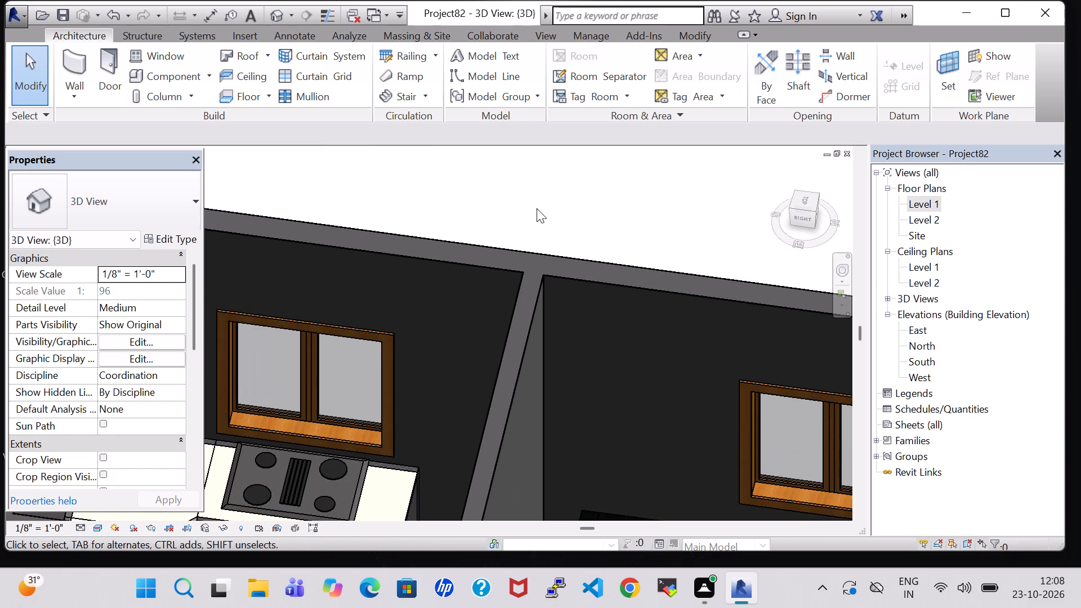
pyautogui.moveTo(483, 401); pyautogui.dragTo(512, 317, button='middle')
pyautogui.scroll(-2, 555, 248)
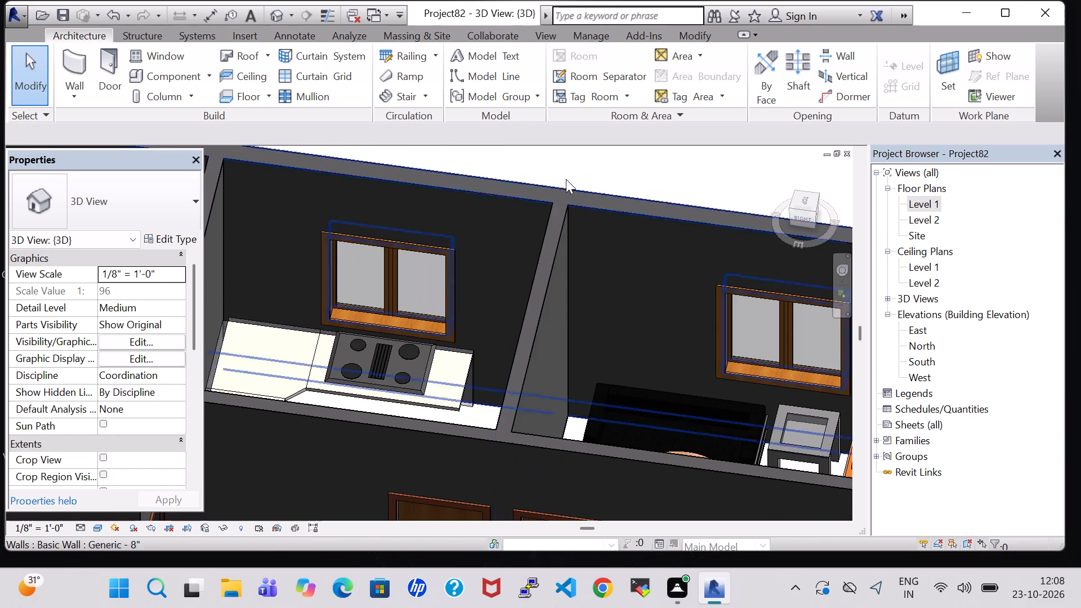
pyautogui.keyDown('shift'); pyautogui.moveTo(579, 158); pyautogui.dragTo(578, 190, button='middle'); pyautogui.keyUp('shift')
pyautogui.moveTo(542, 386); pyautogui.dragTo(624, 273, button='middle')
pyautogui.moveTo(477, 279); pyautogui.dragTo(485, 281, button='middle')
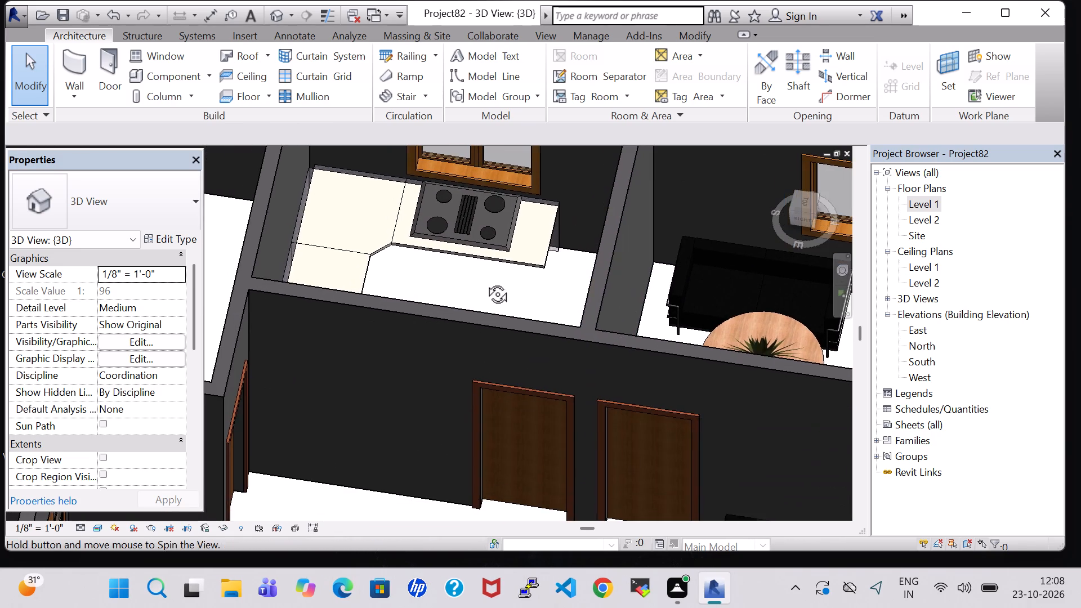
pyautogui.moveTo(485, 281); pyautogui.dragTo(492, 319, button='middle')
pyautogui.scroll(3, 490, 319)
pyautogui.keyDown('shift'); pyautogui.moveTo(502, 399); pyautogui.dragTo(511, 319, button='middle'); pyautogui.keyUp('shift')
pyautogui.keyDown('shift'); pyautogui.scroll(1, 502, 399); pyautogui.keyUp('shift')
pyautogui.moveTo(510, 315); pyautogui.dragTo(520, 213, button='middle')
pyautogui.middleClick(522, 203)
pyautogui.keyDown('shift'); pyautogui.moveTo(532, 237); pyautogui.dragTo(526, 274, button='middle'); pyautogui.keyUp('shift')
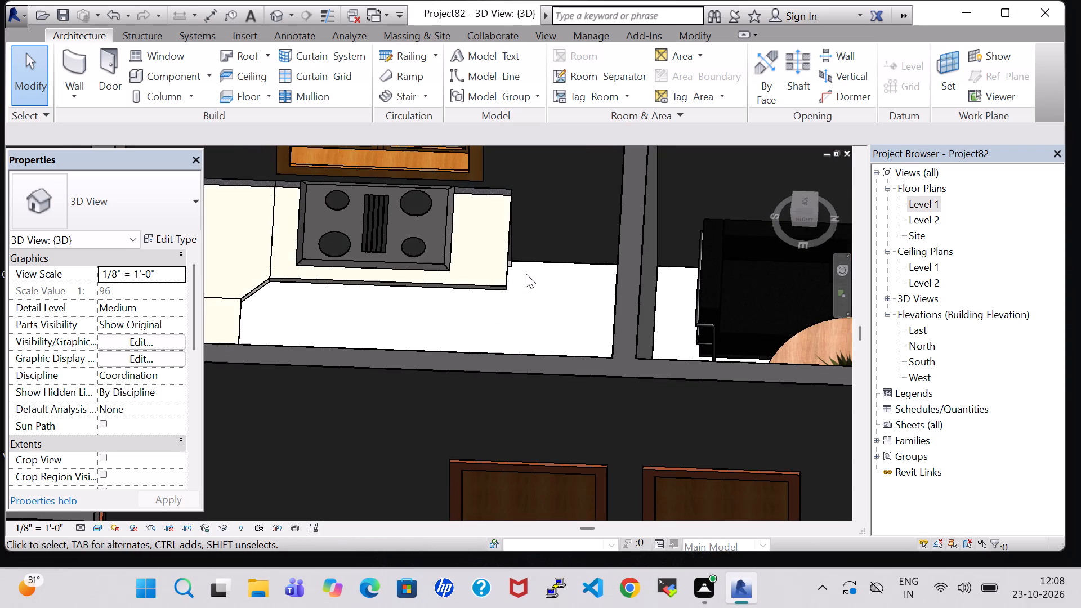
# Examine the kitchen and neighbouring rooms in the 3D view, focusing on the counter and cooktop area.
pyautogui.moveTo(526, 274); pyautogui.dragTo(526, 301, button='middle')
pyautogui.middleClick(501, 314)
pyautogui.moveTo(501, 314); pyautogui.dragTo(512, 292, button='middle')
pyautogui.scroll(2, 504, 290)
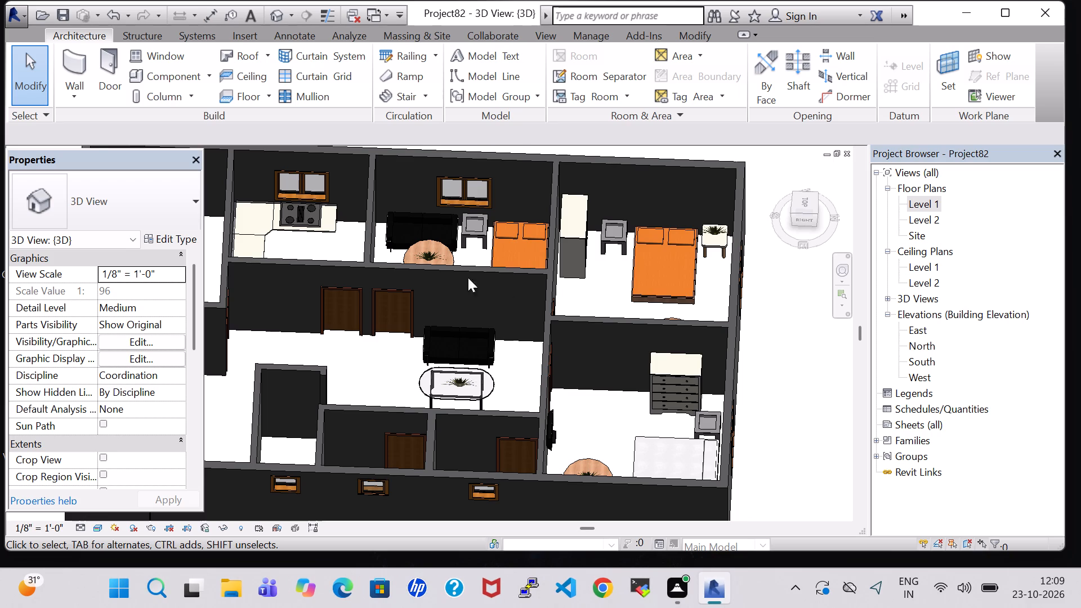
pyautogui.scroll(5, 337, 242)
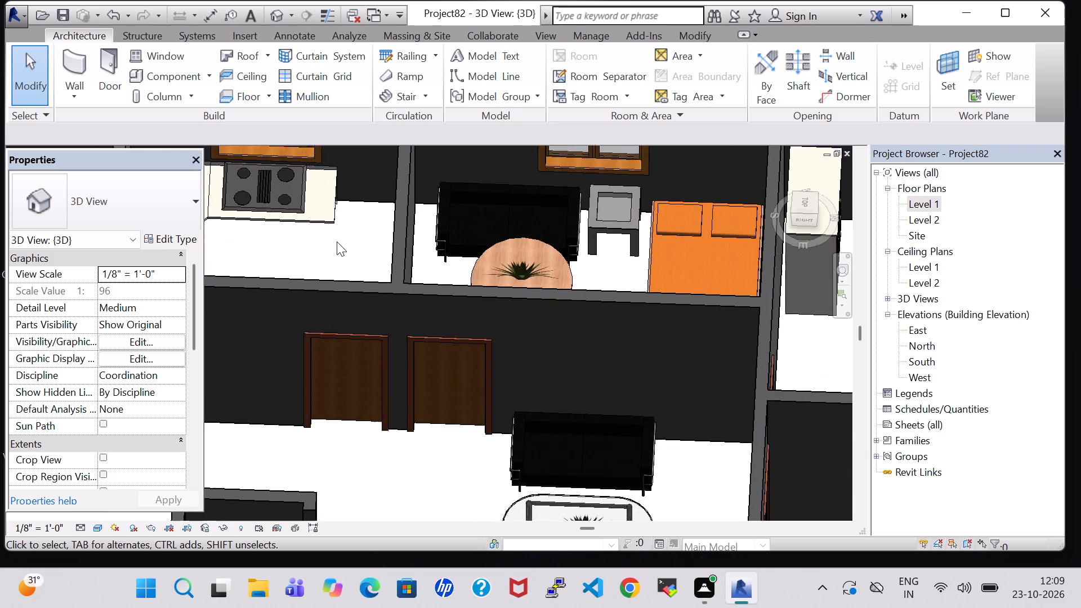
pyautogui.keyDown('shift'); pyautogui.moveTo(337, 242); pyautogui.dragTo(353, 270, button='middle'); pyautogui.keyUp('shift')
pyautogui.moveTo(351, 292); pyautogui.dragTo(339, 223, button='middle')
pyautogui.moveTo(340, 222); pyautogui.dragTo(364, 223, button='middle')
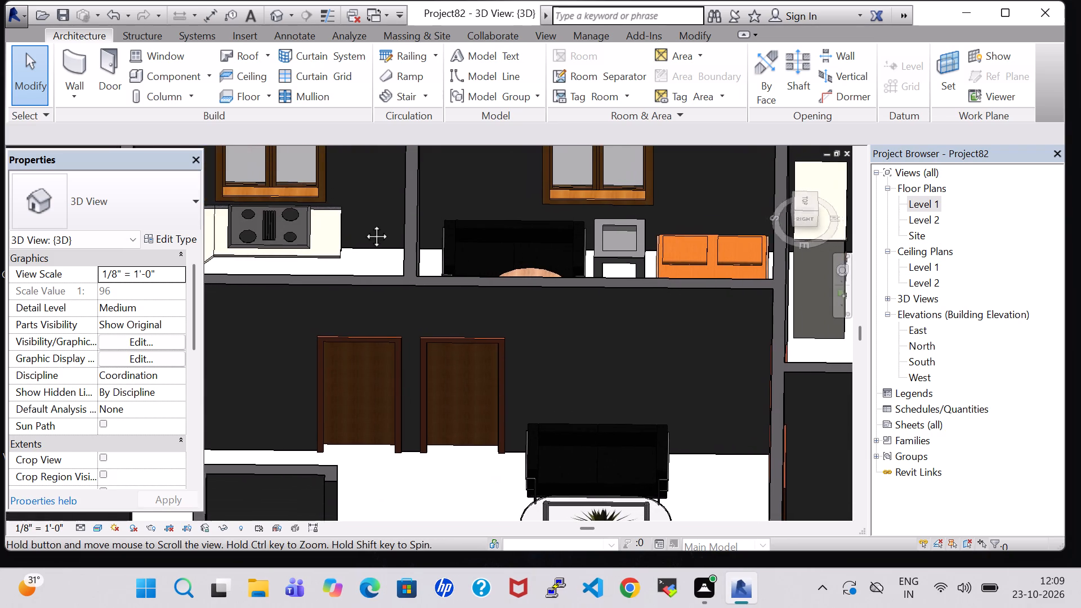
pyautogui.moveTo(364, 223); pyautogui.dragTo(374, 226, button='middle')
pyautogui.moveTo(414, 243); pyautogui.dragTo(473, 264, button='middle')
pyautogui.scroll(1, 473, 264)
pyautogui.moveTo(482, 267); pyautogui.dragTo(567, 284, button='middle')
# On the Level 1 floor plan, load the Sink Kitchen-Double family from the Plumbing > Architectural > Fixtures > Sinks library folder.
pyautogui.doubleClick(913, 204)
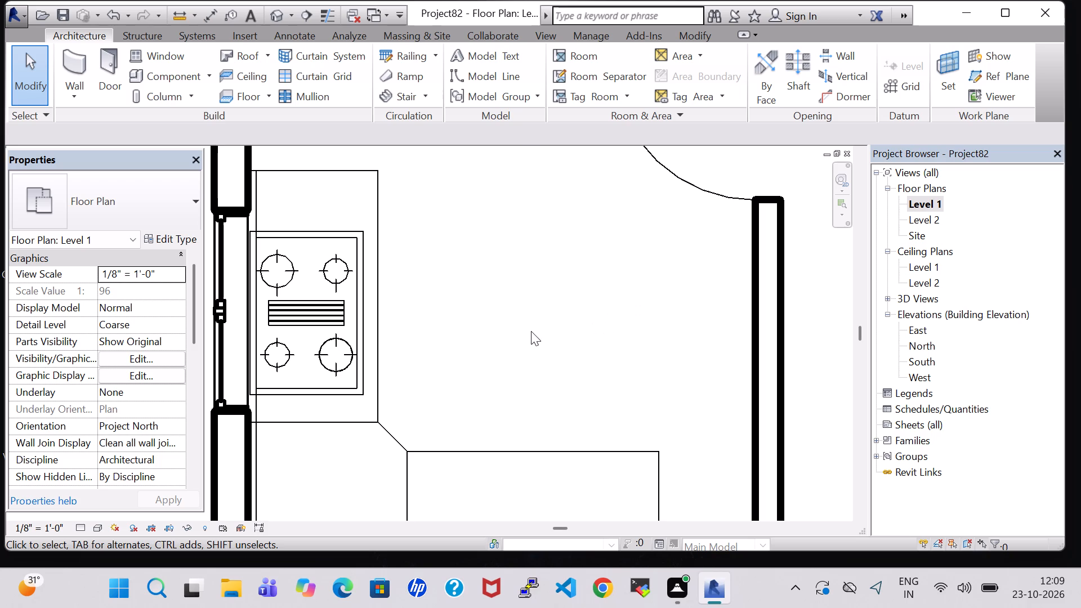
pyautogui.scroll(-4, 489, 299)
pyautogui.moveTo(489, 302); pyautogui.dragTo(488, 336, button='middle')
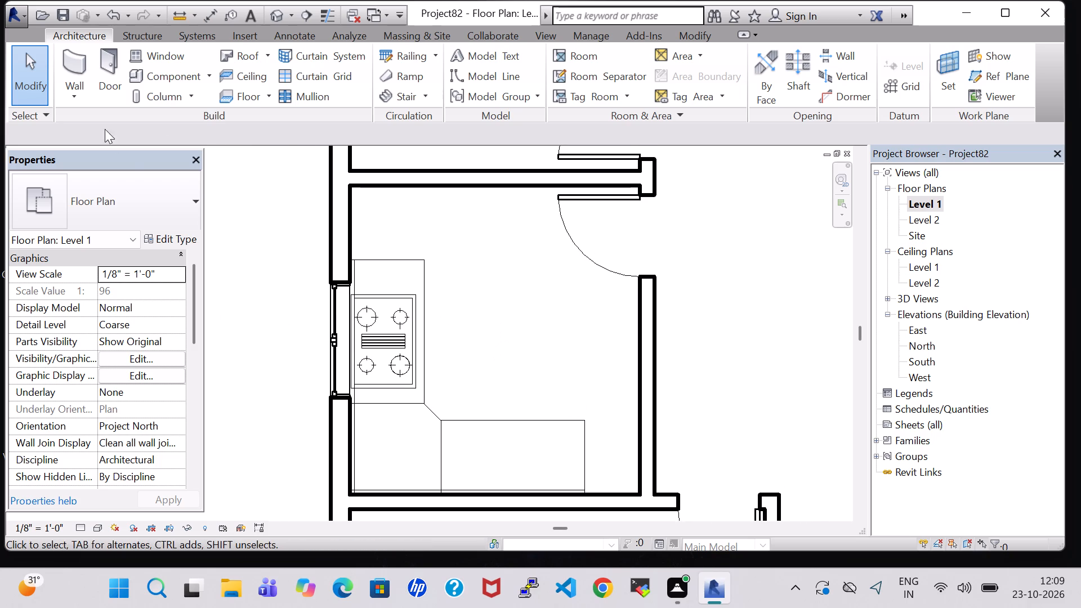
pyautogui.click(161, 77)
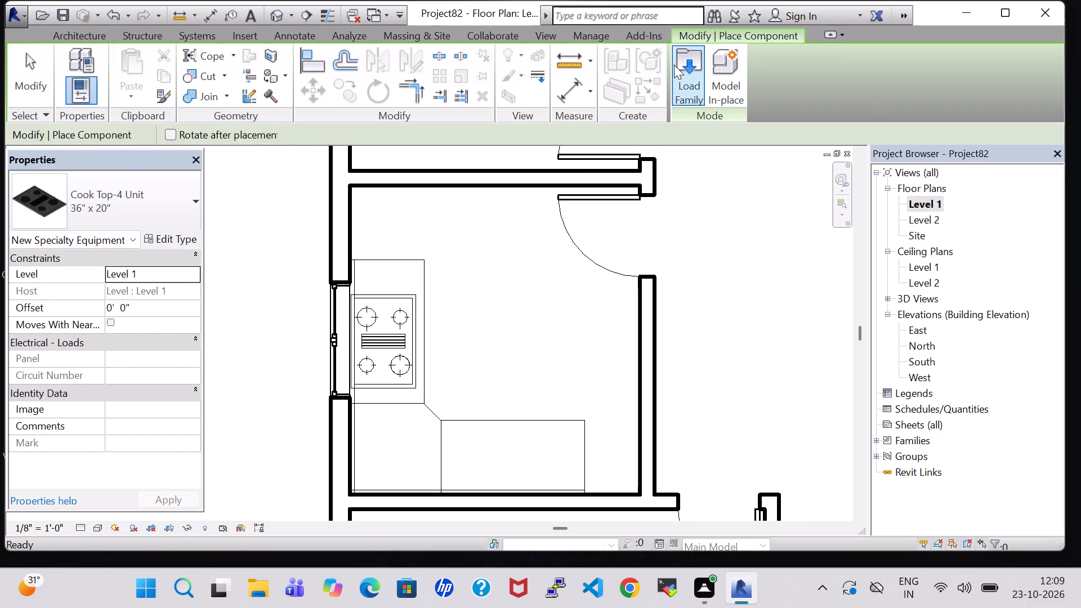
pyautogui.click(684, 66)
pyautogui.click(624, 390)
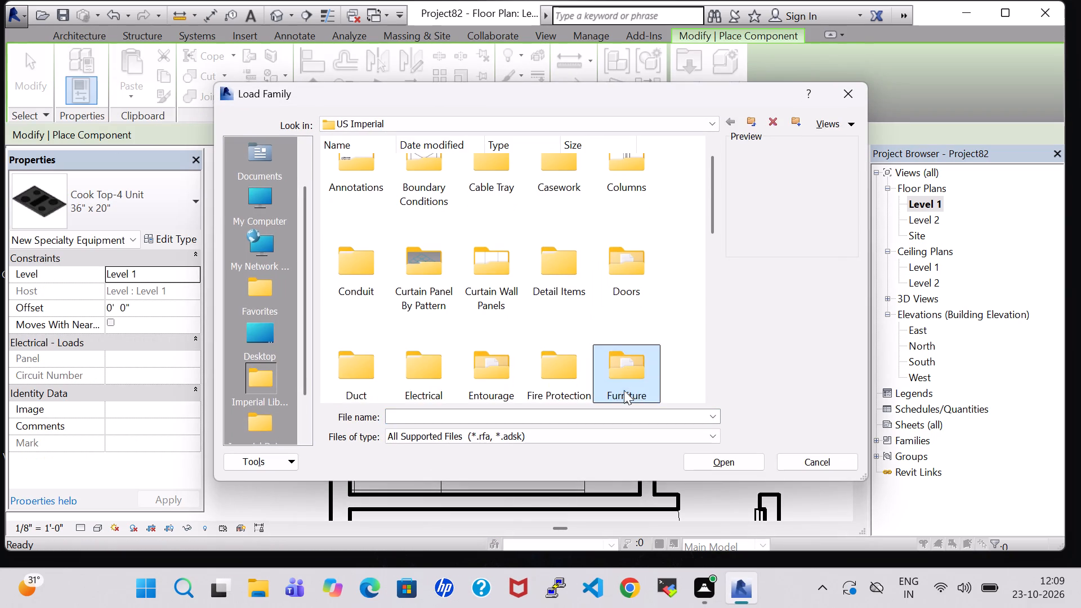
pyautogui.scroll(-1, 624, 390)
pyautogui.scroll(-1, 620, 232)
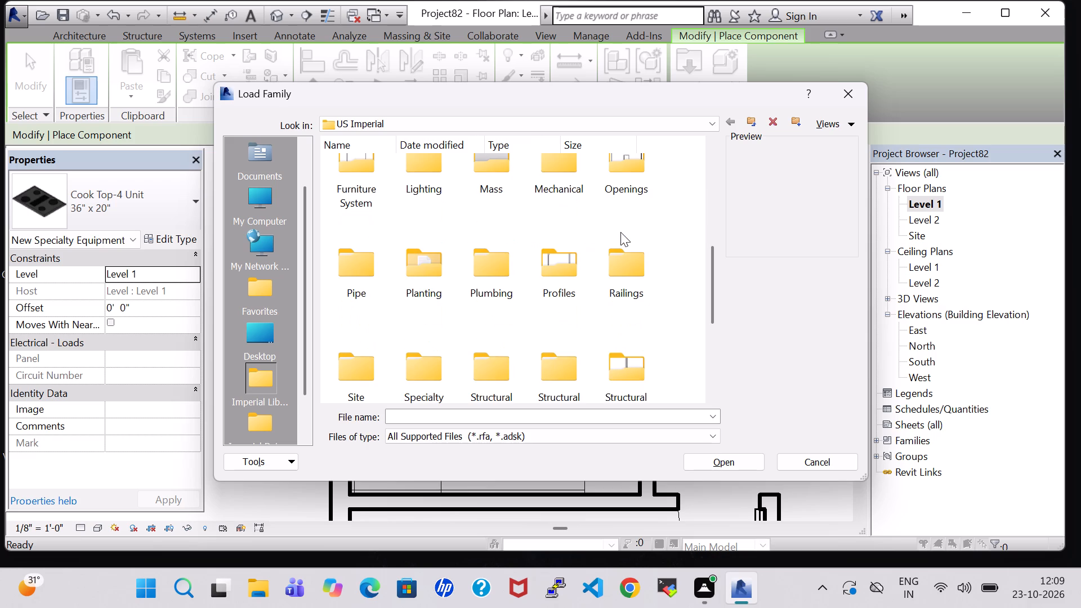
pyautogui.scroll(1, 620, 232)
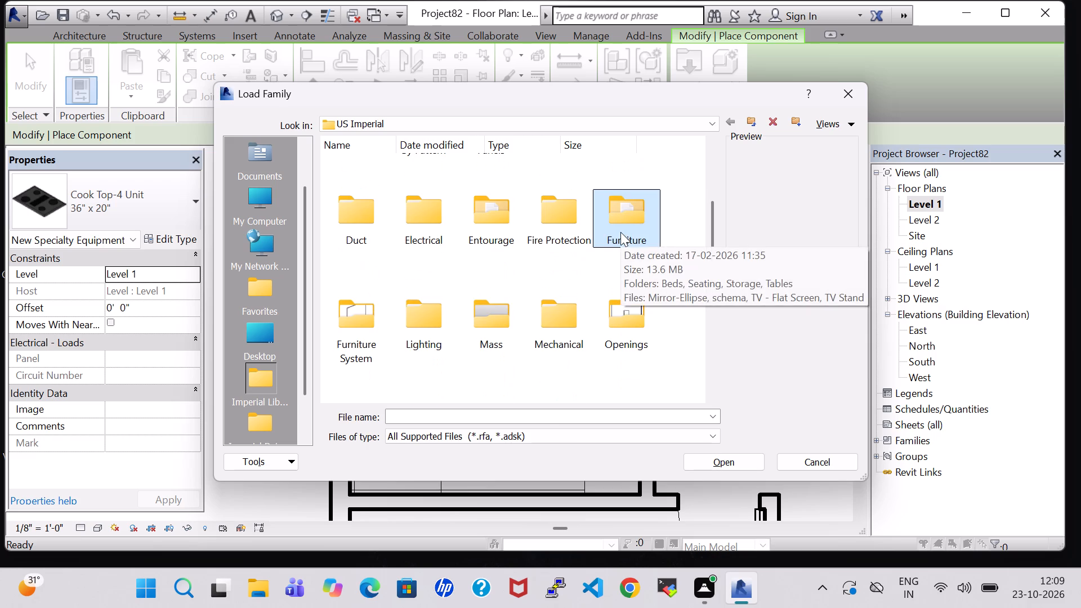
pyautogui.press('p')
pyautogui.doubleClick(505, 191)
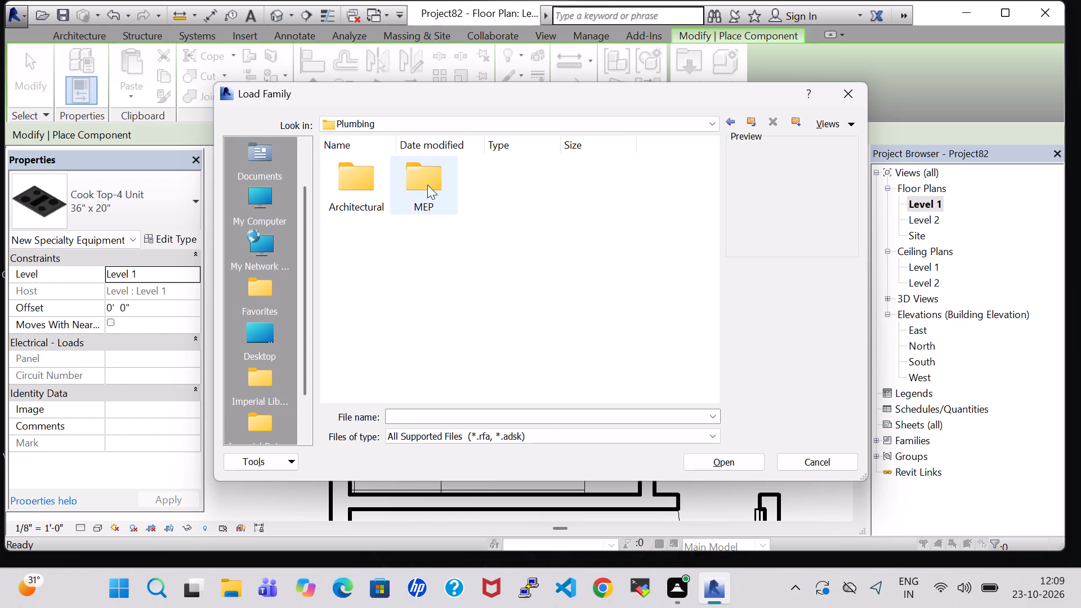
pyautogui.doubleClick(358, 182)
pyautogui.doubleClick(453, 190)
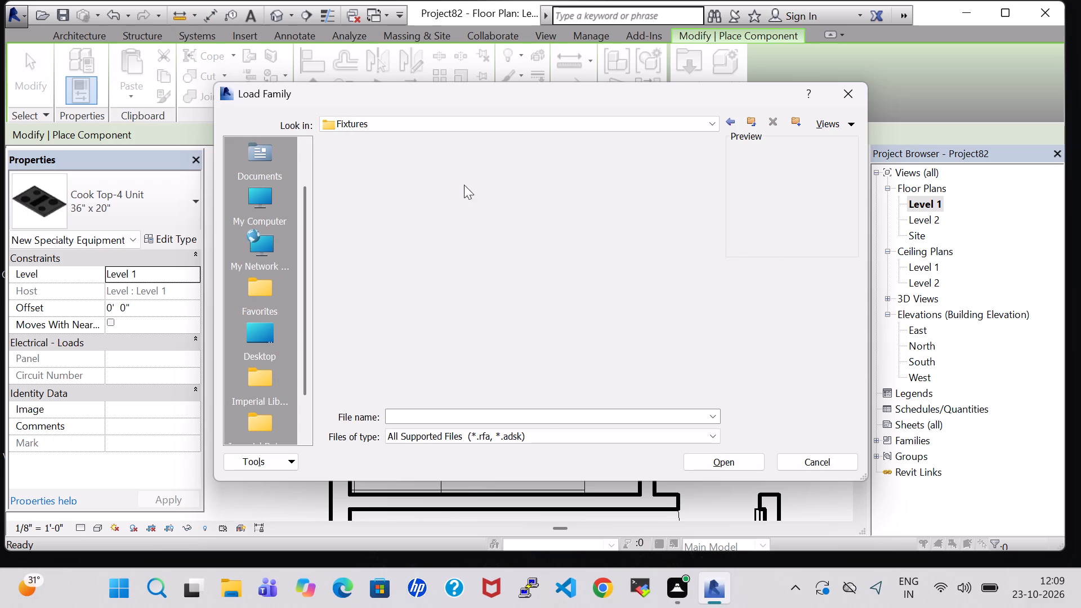
pyautogui.doubleClick(604, 180)
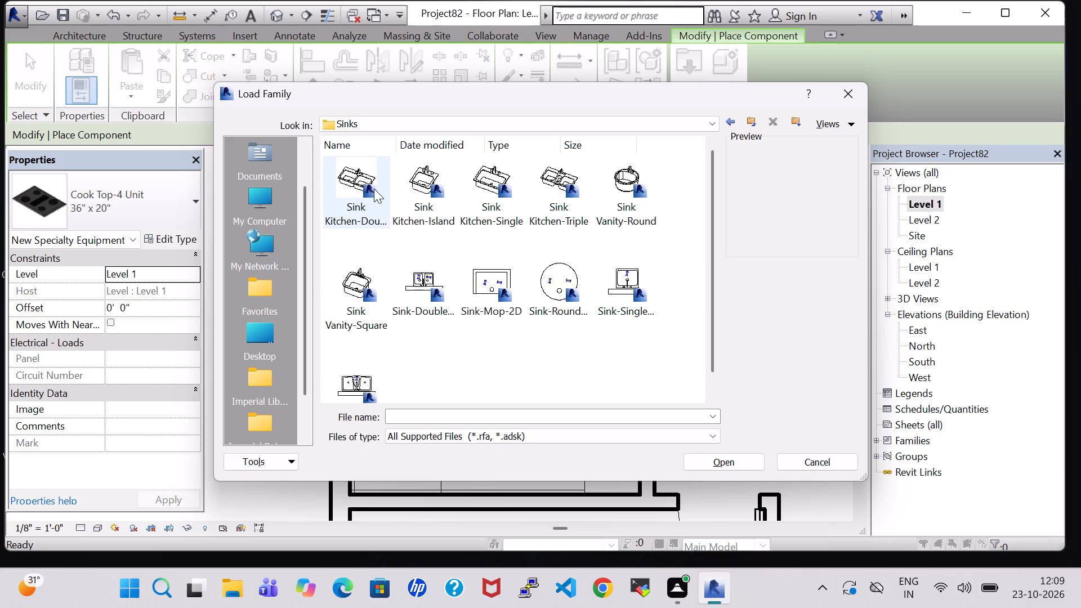
pyautogui.click(363, 187)
pyautogui.click(712, 458)
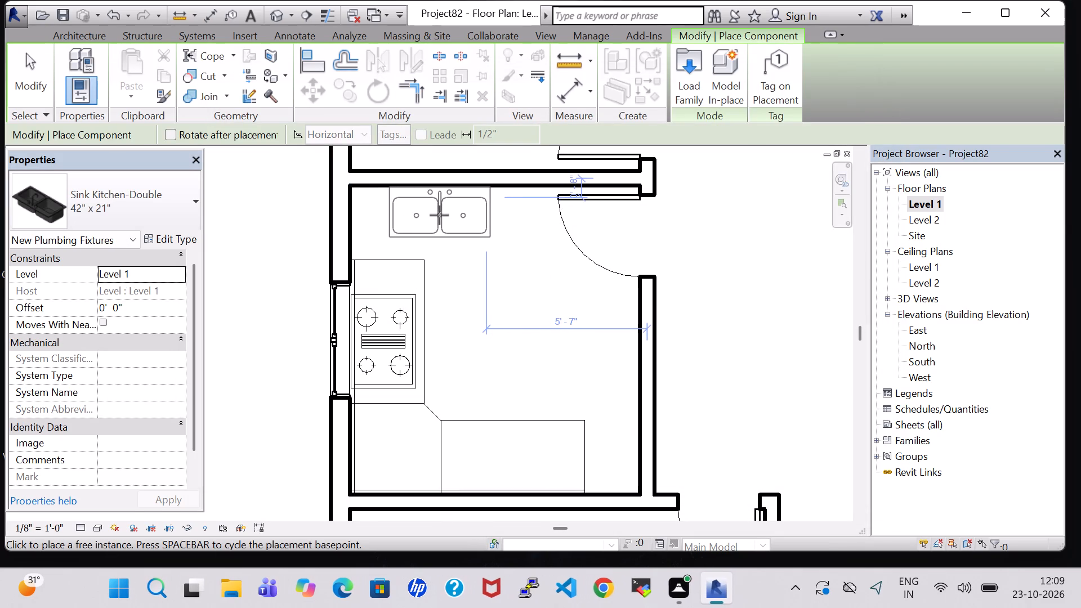
# Place one 42" x 21" double kitchen sink against the kitchen's north wall, about 5'-7" from the east wall.
pyautogui.click(439, 215)
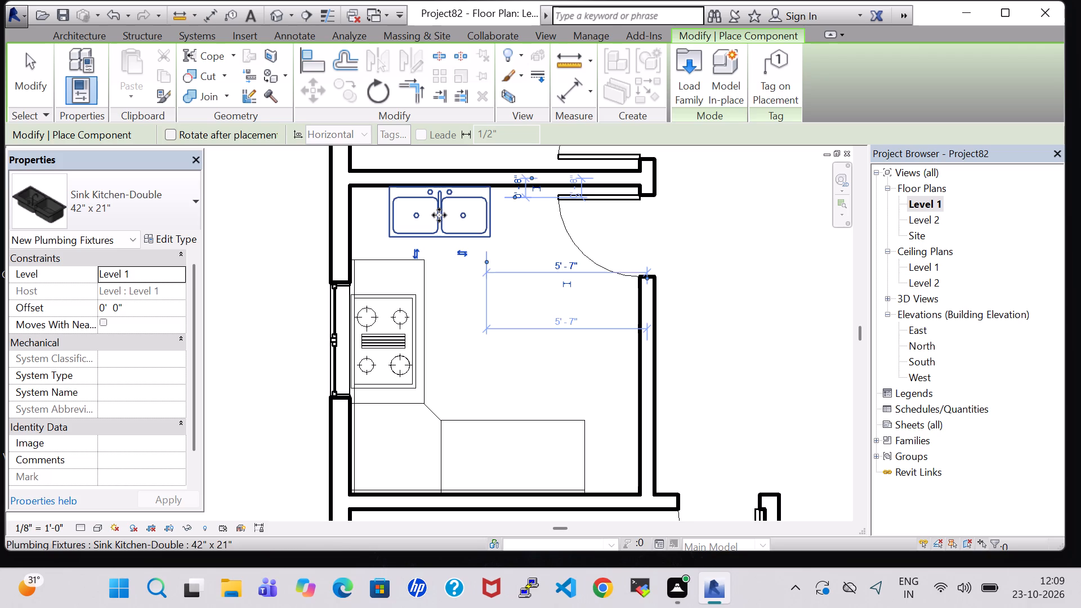
pyautogui.press('Escape')
pyautogui.press('Escape')
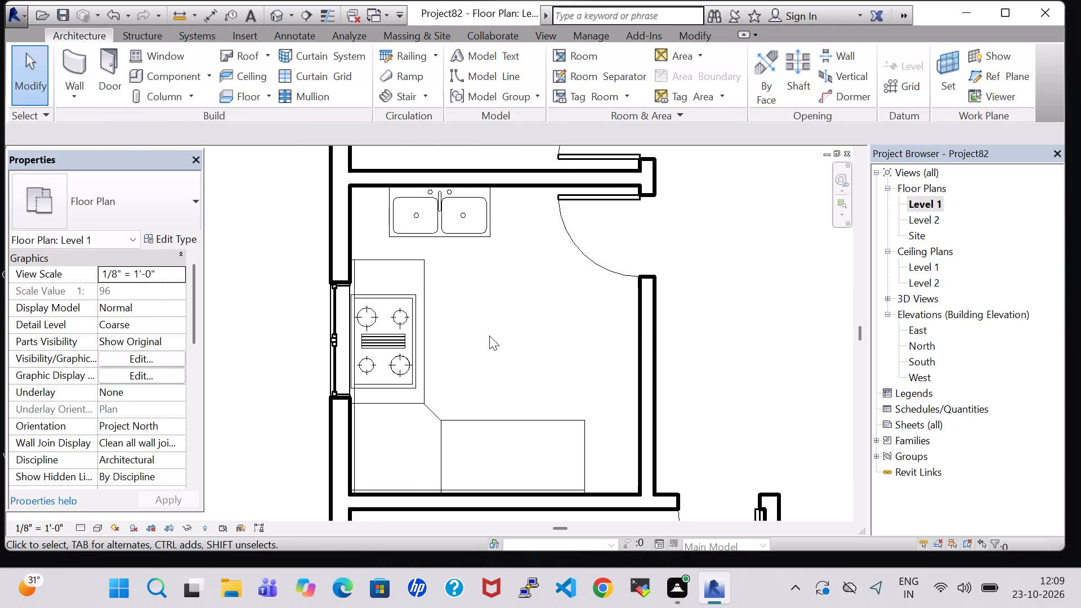
# Load the Refrigerator family from the Specialty Equipment > Domestic folder of the US Imperial library.
pyautogui.scroll(-1, 489, 336)
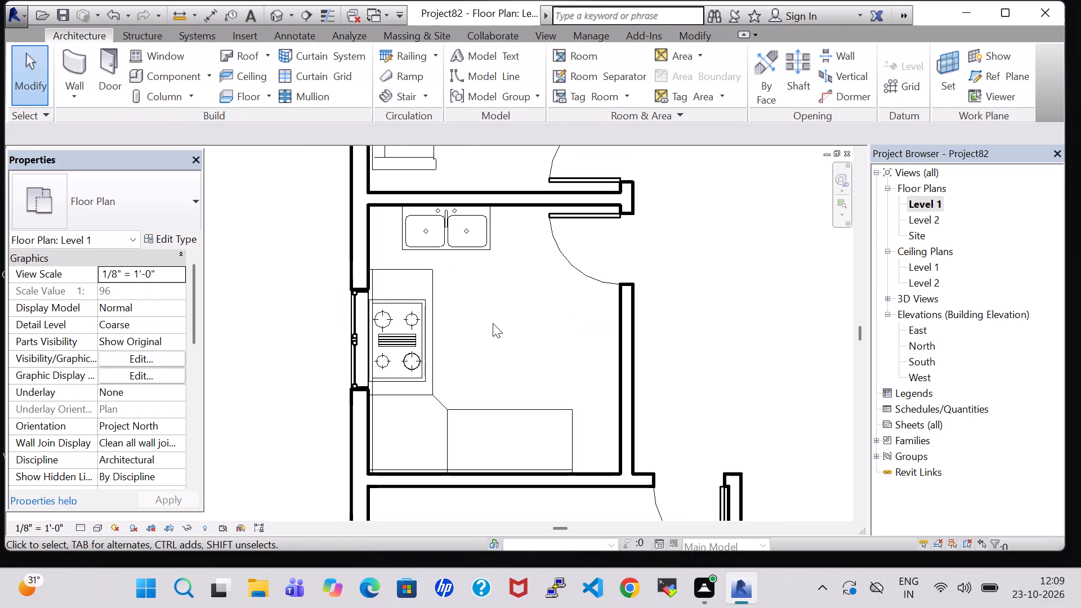
pyautogui.click(186, 74)
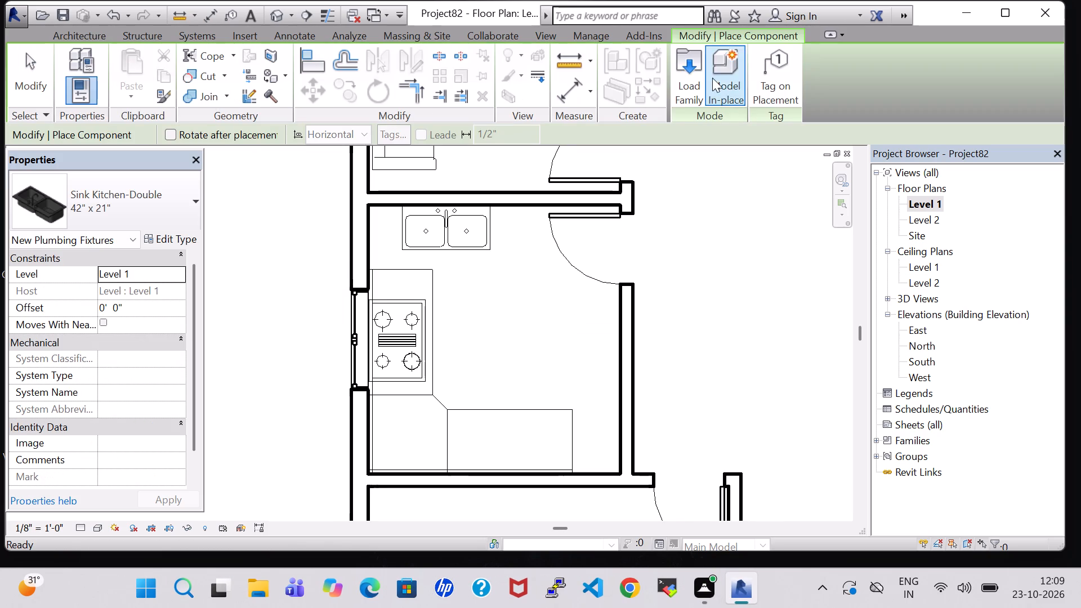
pyautogui.click(678, 74)
pyautogui.click(440, 299)
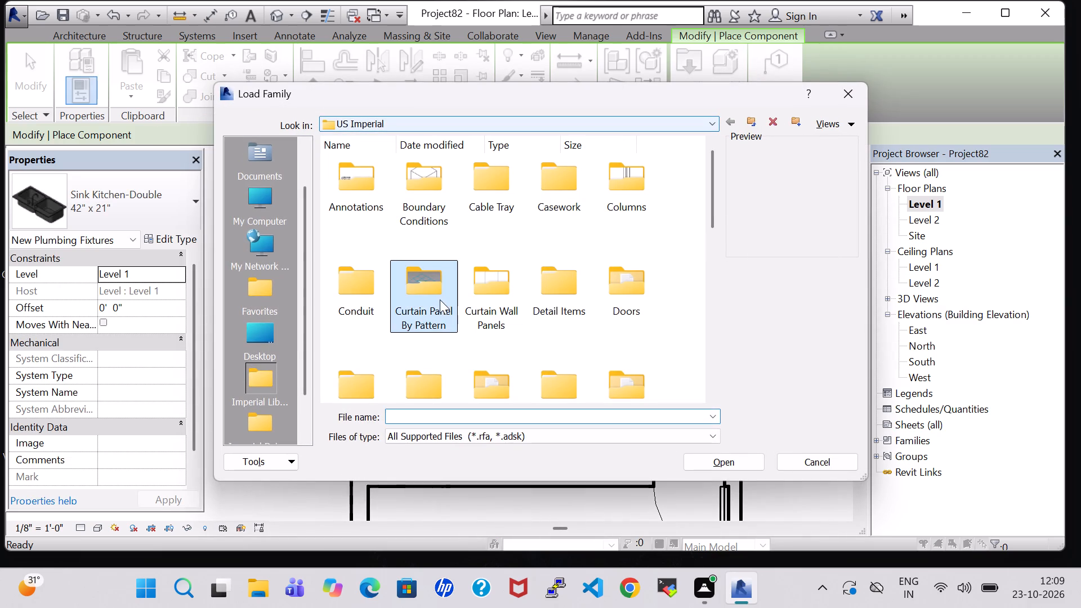
pyautogui.press('s')
pyautogui.doubleClick(427, 194)
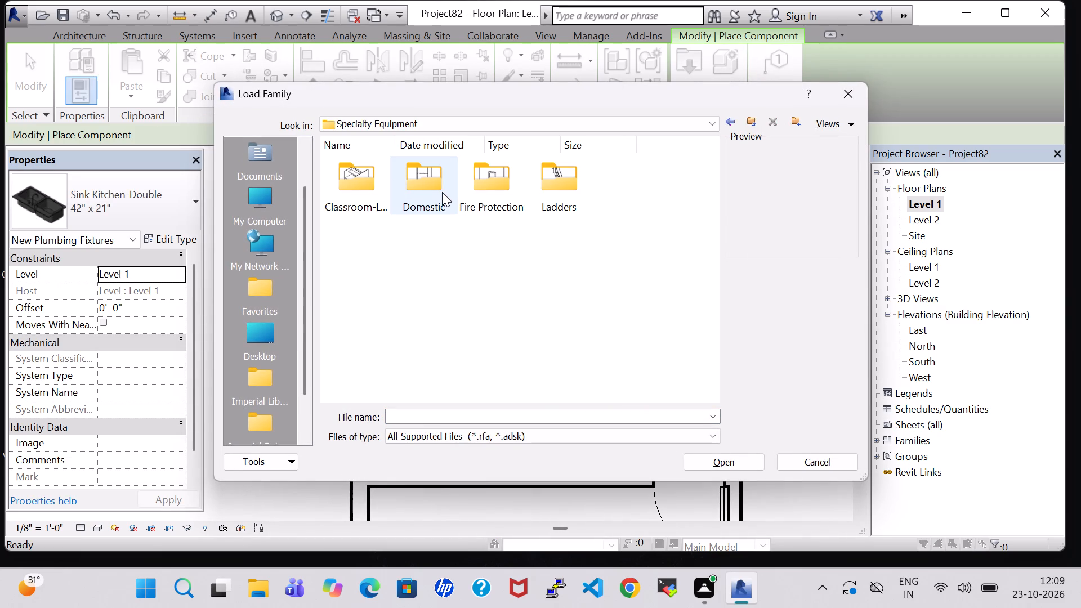
pyautogui.doubleClick(442, 192)
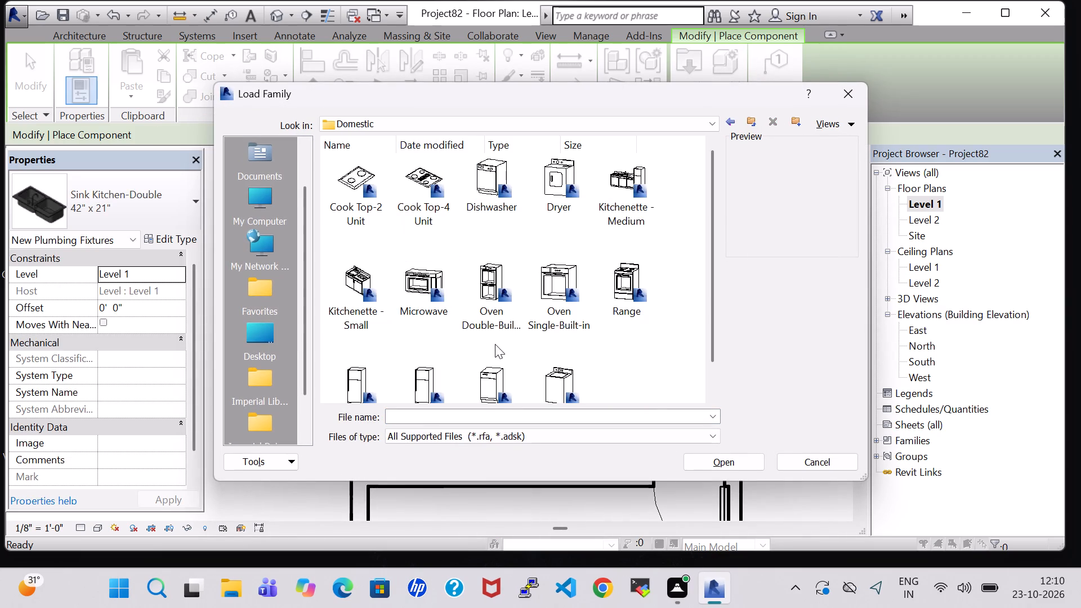
pyautogui.scroll(-1, 495, 364)
pyautogui.click(412, 337)
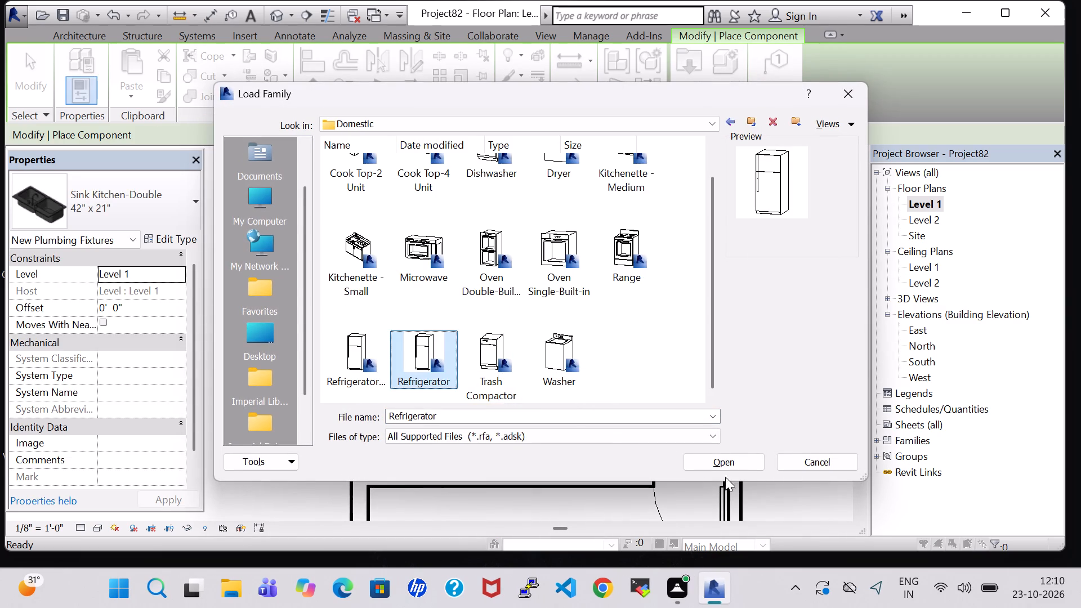
pyautogui.click(732, 460)
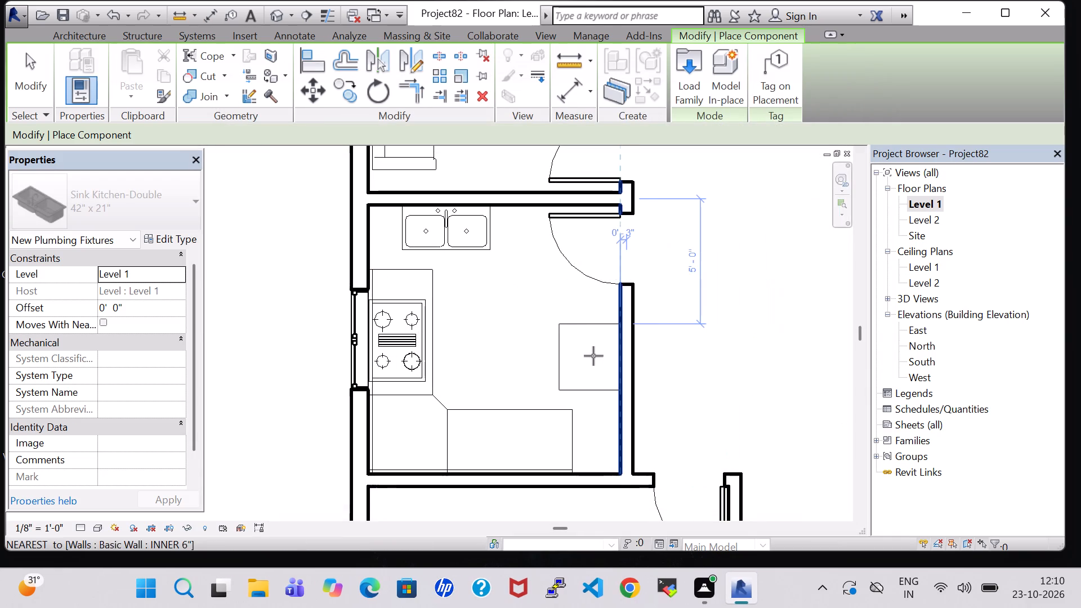
# Place one 30" x 32" RH refrigerator near the kitchen's east wall, aligned with the centre of the cooktop.
pyautogui.press('space')
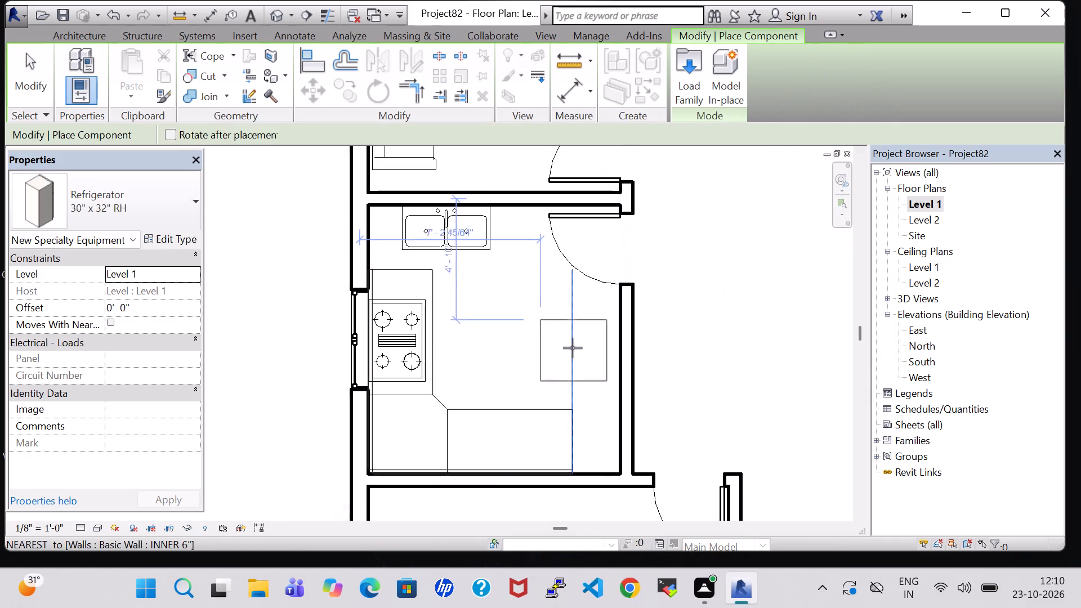
pyautogui.scroll(2, 570, 347)
pyautogui.click(579, 340)
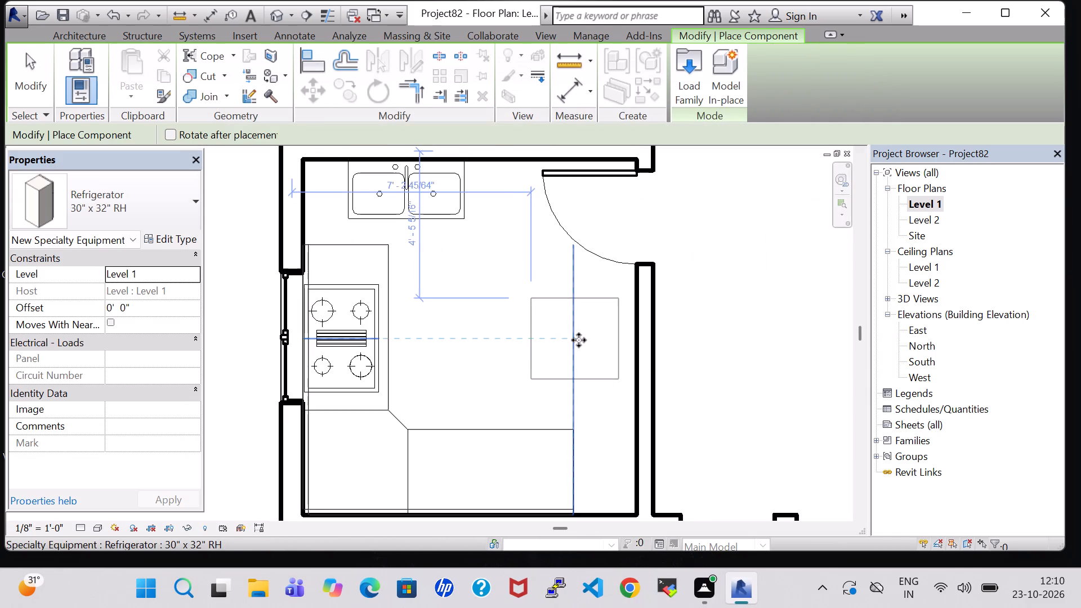
pyautogui.press('Escape')
pyautogui.press('Escape')
# Rotate the refrigerator 180° so its door faces the cooktop, and nudge it about 3 inches closer to the east wall.
pyautogui.click(579, 340)
pyautogui.press('space')
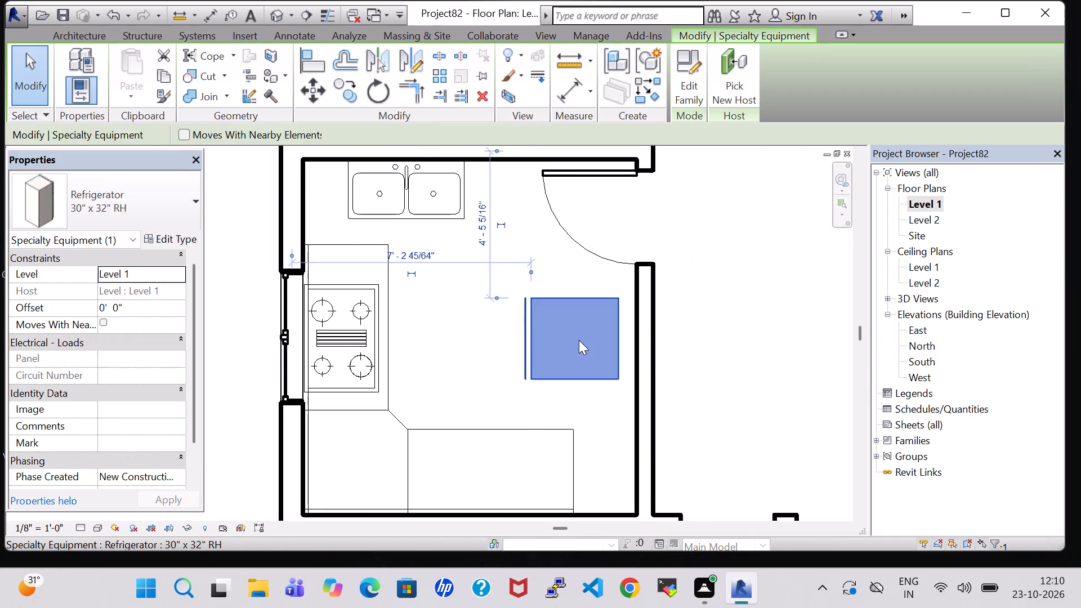
pyautogui.press('space')
pyautogui.press('Right')
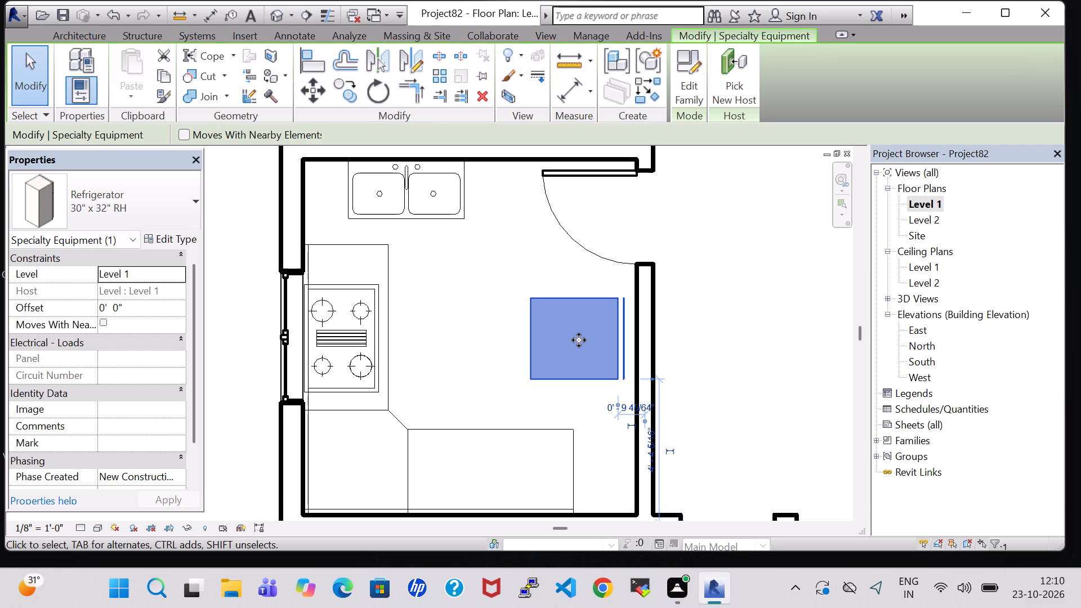
pyautogui.press('Right')
pyautogui.press('Right')
pyautogui.press('Right')
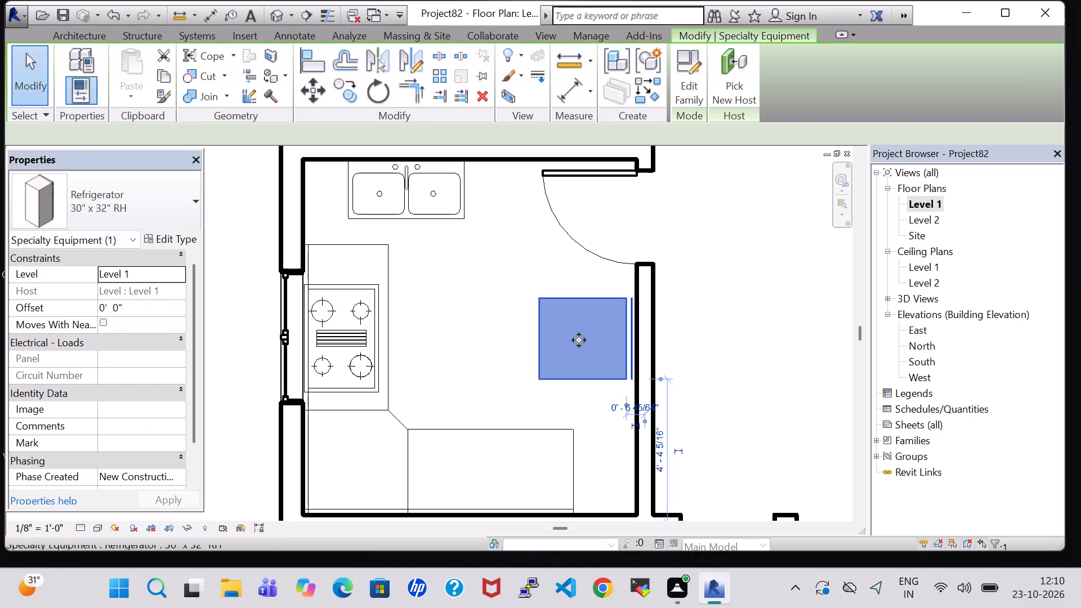
pyautogui.click(720, 328)
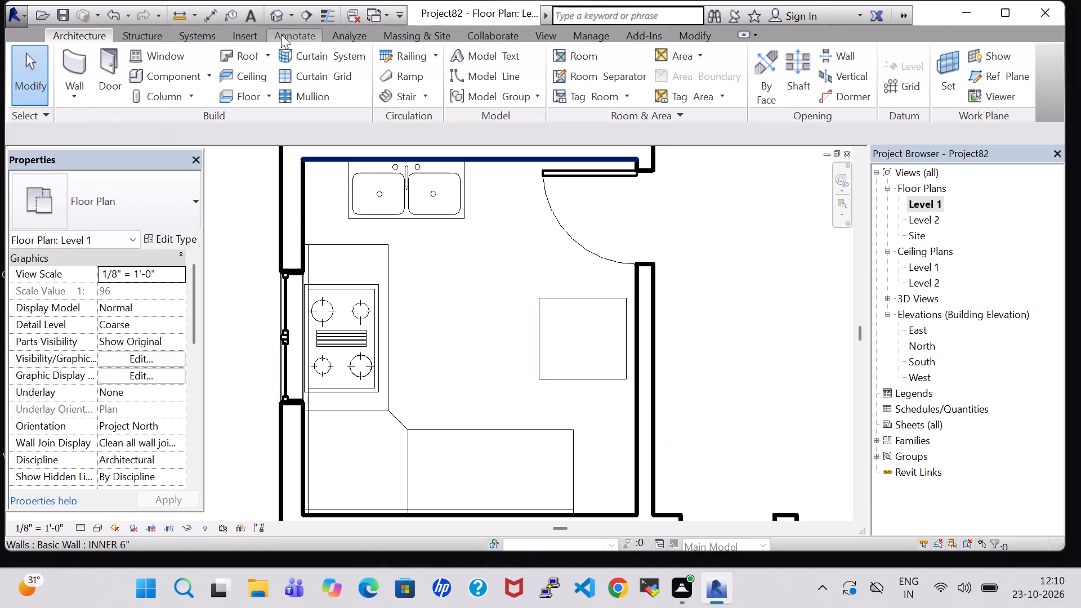
# Examine the placement of the sink and refrigerator in the 3D view, ending back on the Level 1 floor plan.
pyautogui.click(275, 15)
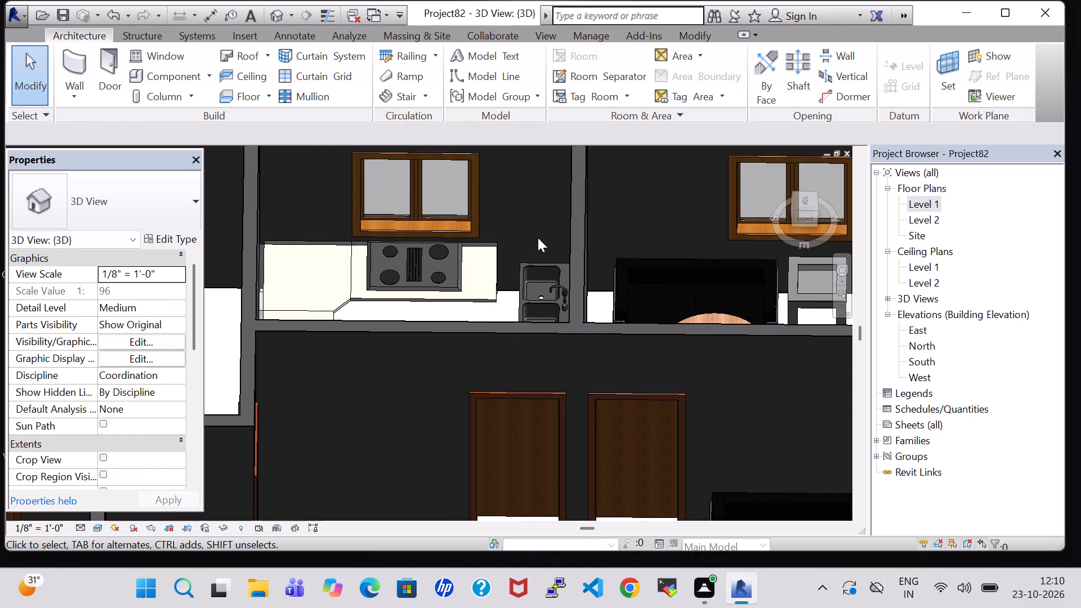
pyautogui.keyDown('shift'); pyautogui.moveTo(535, 236); pyautogui.dragTo(571, 350, button='middle'); pyautogui.keyUp('shift')
pyautogui.moveTo(624, 472); pyautogui.dragTo(649, 375, button='middle')
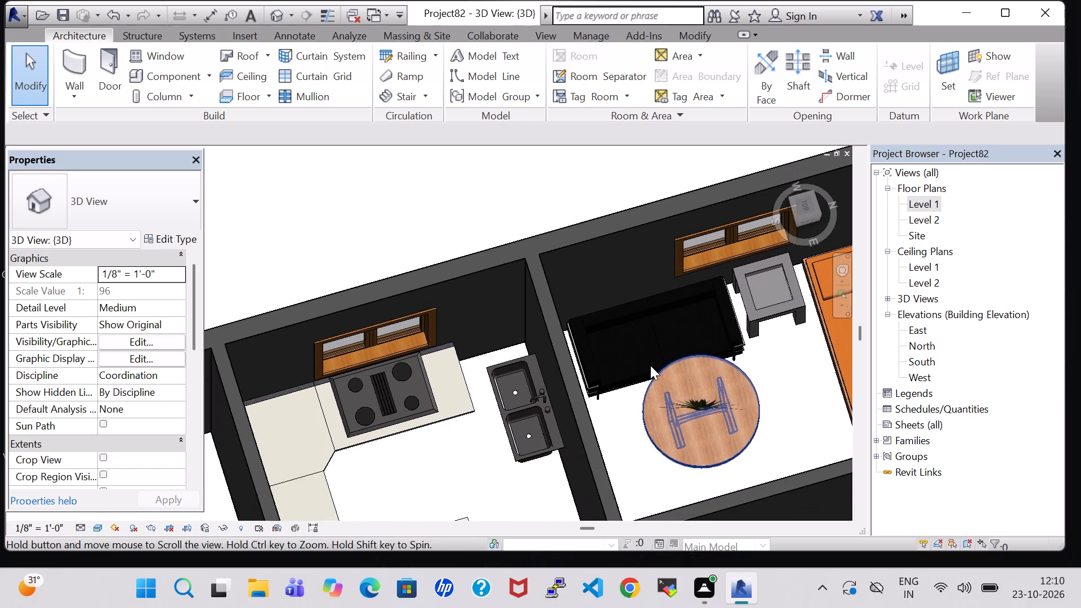
pyautogui.keyDown('shift'); pyautogui.moveTo(491, 457); pyautogui.dragTo(575, 382, button='middle'); pyautogui.keyUp('shift')
pyautogui.keyDown('shift'); pyautogui.moveTo(575, 382); pyautogui.dragTo(552, 316, button='middle'); pyautogui.keyUp('shift')
pyautogui.moveTo(550, 365); pyautogui.dragTo(388, 102, button='middle')
pyautogui.keyDown('shift'); pyautogui.moveTo(464, 253); pyautogui.dragTo(479, 297, button='middle'); pyautogui.keyUp('shift')
pyautogui.moveTo(552, 413); pyautogui.dragTo(483, 175, button='middle')
pyautogui.keyDown('shift'); pyautogui.moveTo(434, 291); pyautogui.dragTo(436, 372, button='middle'); pyautogui.keyUp('shift')
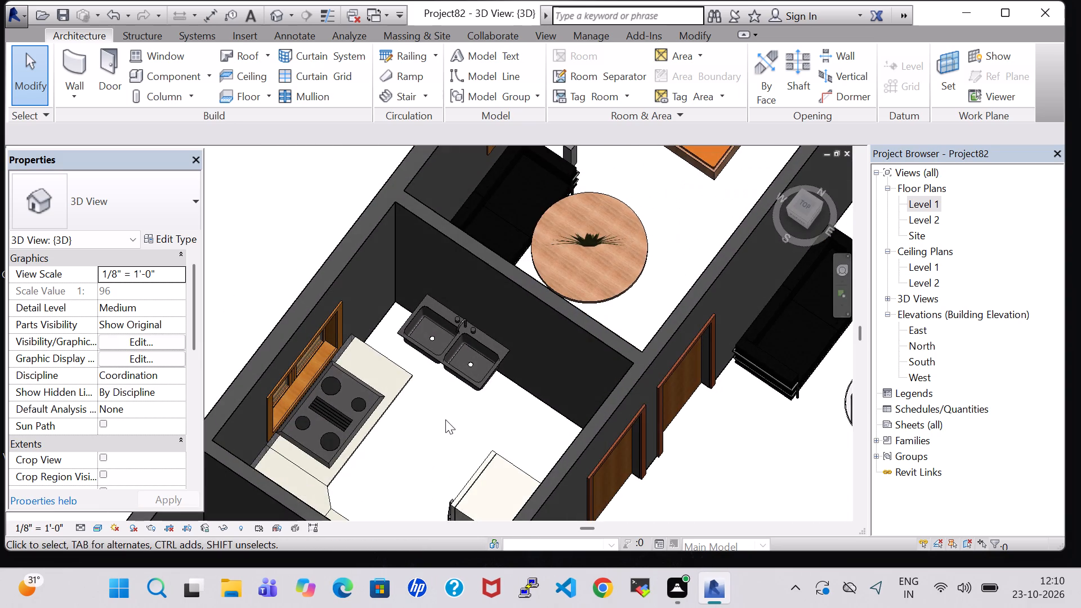
pyautogui.moveTo(445, 424); pyautogui.dragTo(445, 292, button='middle')
pyautogui.moveTo(436, 291); pyautogui.dragTo(417, 341, button='middle')
pyautogui.moveTo(307, 283); pyautogui.dragTo(360, 222, button='middle')
pyautogui.moveTo(353, 220); pyautogui.dragTo(293, 219, button='middle')
pyautogui.keyDown('shift'); pyautogui.middleClick(293, 219); pyautogui.keyUp('shift')
pyautogui.moveTo(334, 215); pyautogui.dragTo(379, 503, button='middle')
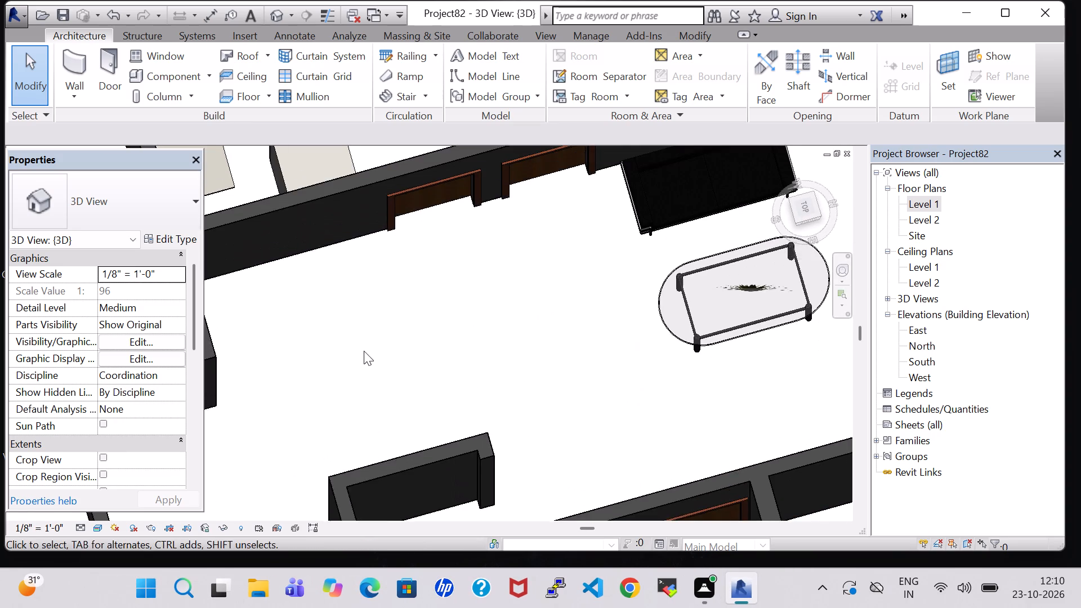
pyautogui.moveTo(364, 351); pyautogui.dragTo(475, 522, button='middle')
pyautogui.scroll(1, 475, 522)
pyautogui.keyDown('shift'); pyautogui.moveTo(423, 222); pyautogui.dragTo(388, 236, button='middle'); pyautogui.keyUp('shift')
pyautogui.moveTo(400, 235); pyautogui.dragTo(540, 453, button='middle')
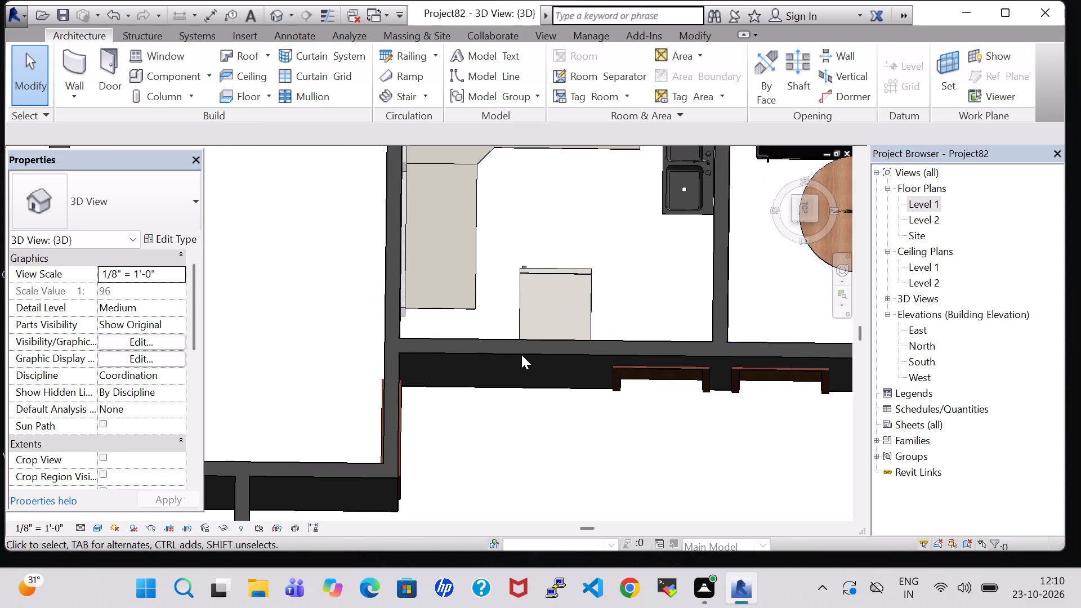
pyautogui.moveTo(540, 247); pyautogui.dragTo(497, 233, button='middle')
pyautogui.moveTo(637, 225); pyautogui.dragTo(550, 412, button='middle')
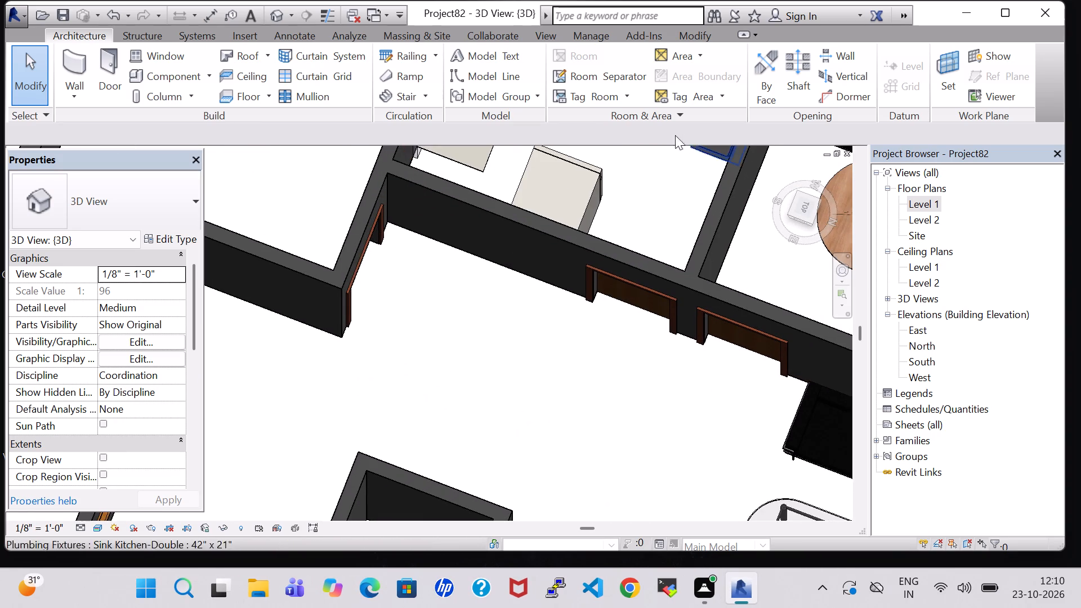
pyautogui.keyDown('shift'); pyautogui.moveTo(634, 159); pyautogui.dragTo(643, 253, button='middle'); pyautogui.keyUp('shift')
pyautogui.doubleClick(910, 204)
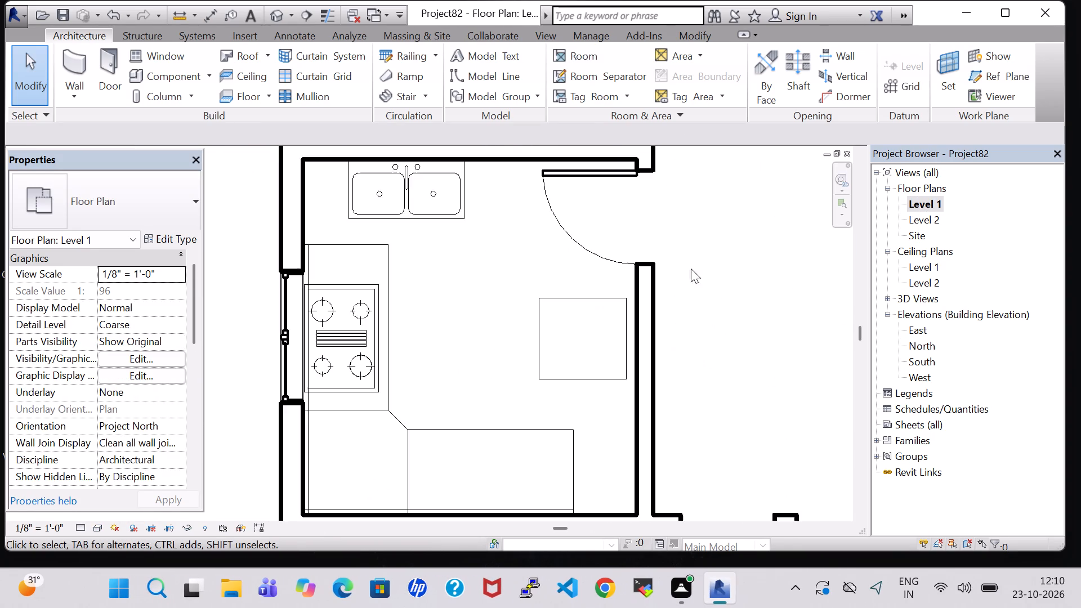
# Load the Microwave family from the Specialty Equipment > Domestic folder of the US Imperial library.
pyautogui.scroll(-3, 680, 301)
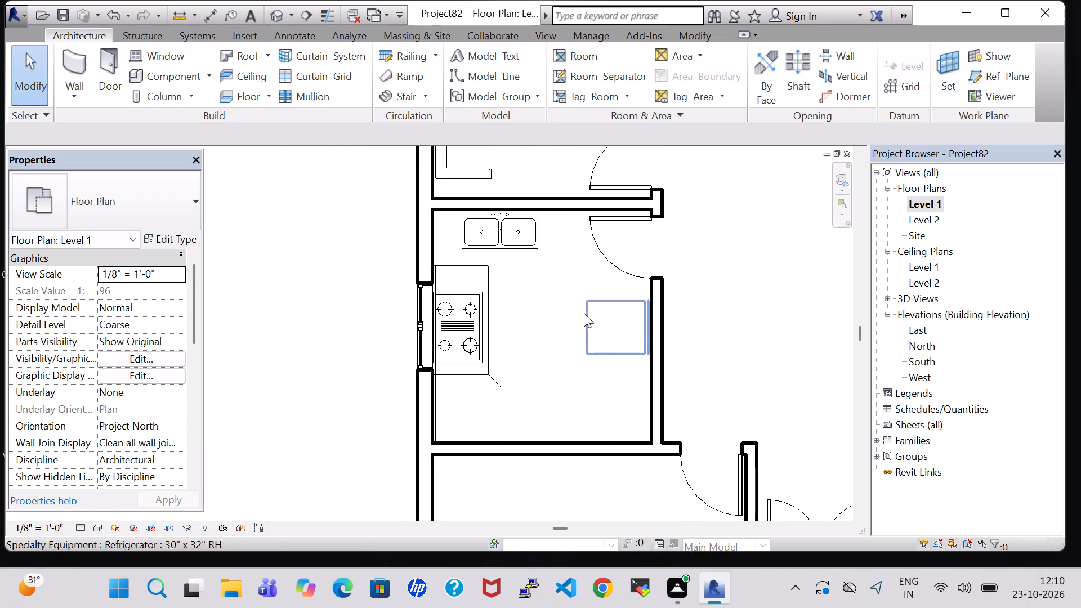
pyautogui.click(148, 74)
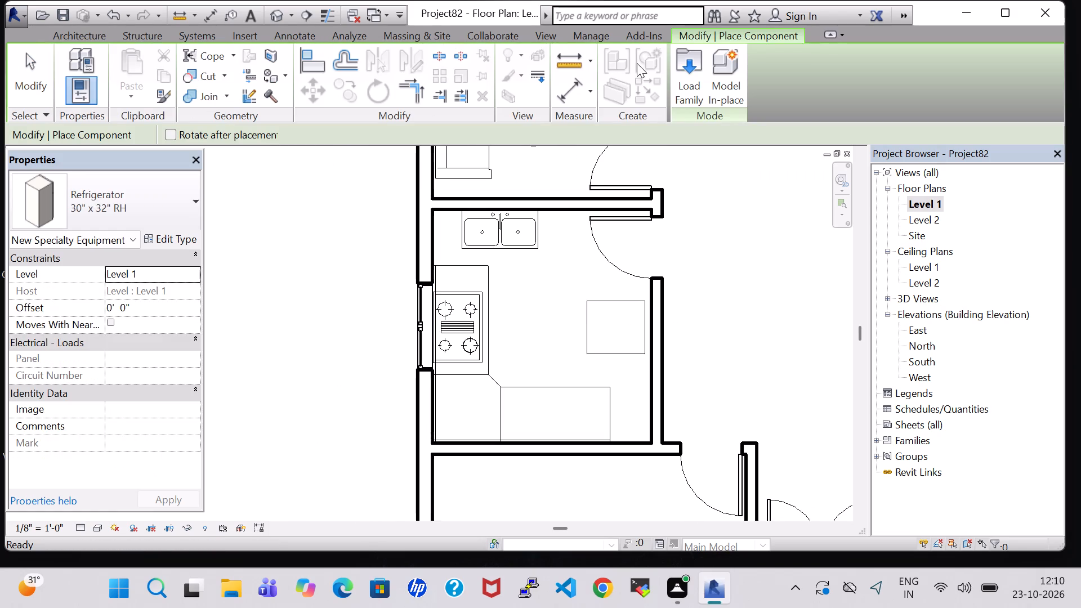
pyautogui.click(674, 74)
pyautogui.click(611, 380)
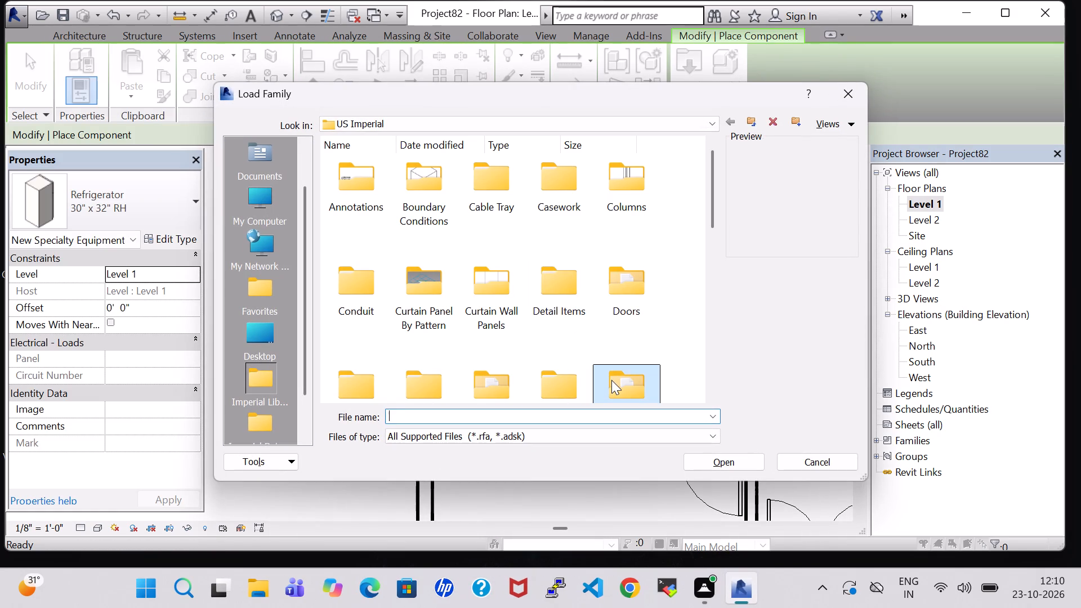
pyautogui.press('f')
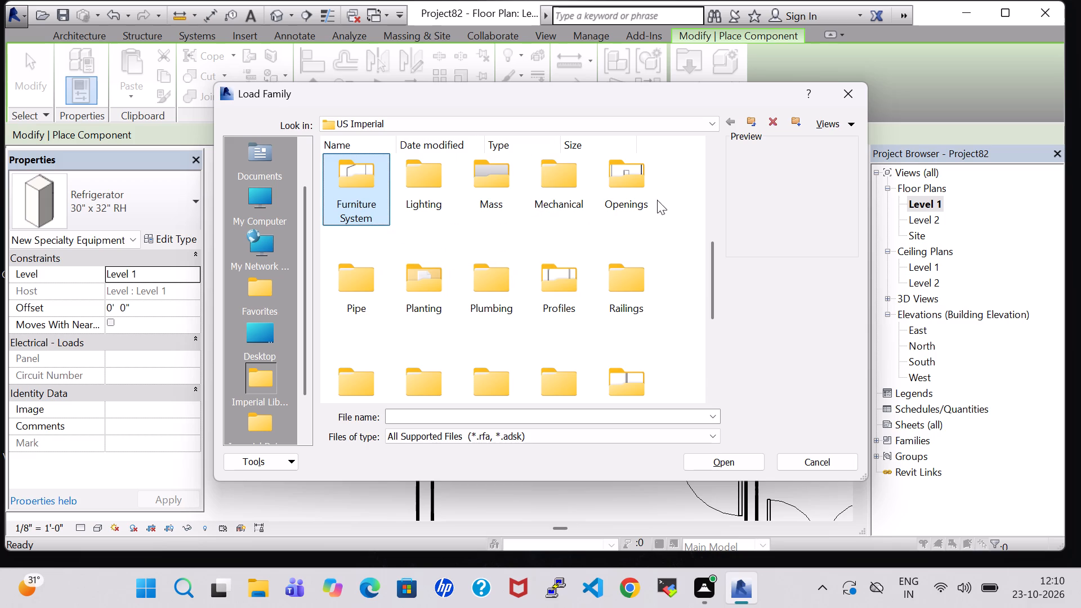
pyautogui.press('s')
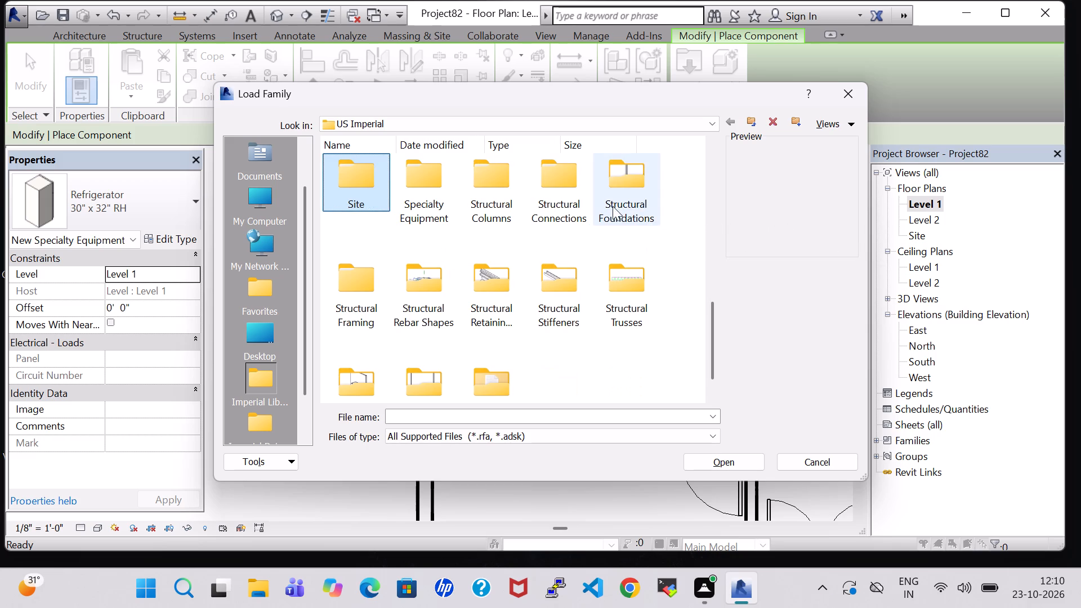
pyautogui.doubleClick(408, 173)
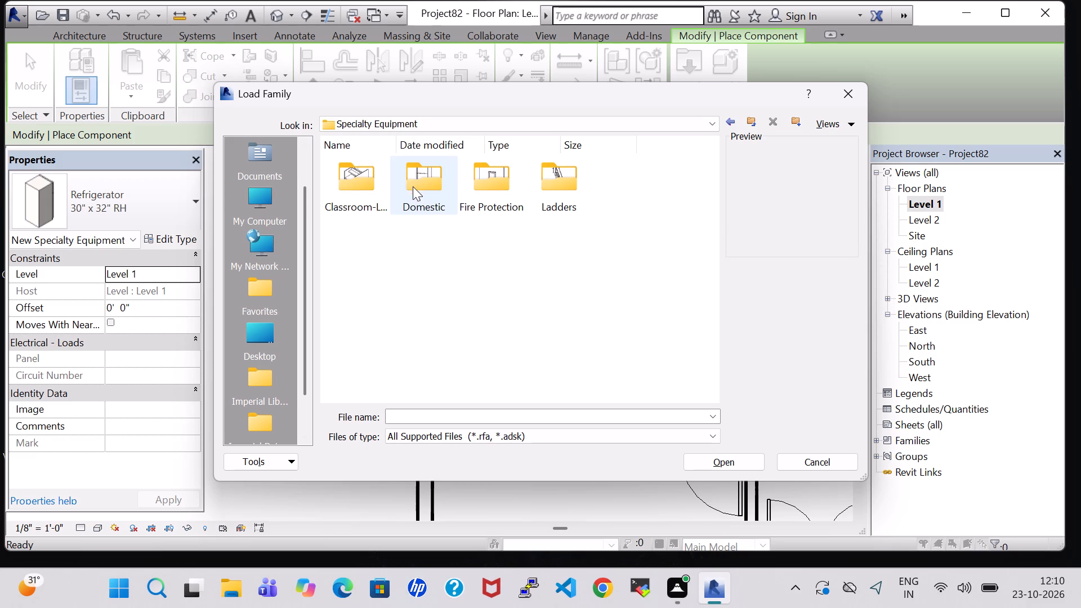
pyautogui.doubleClick(427, 180)
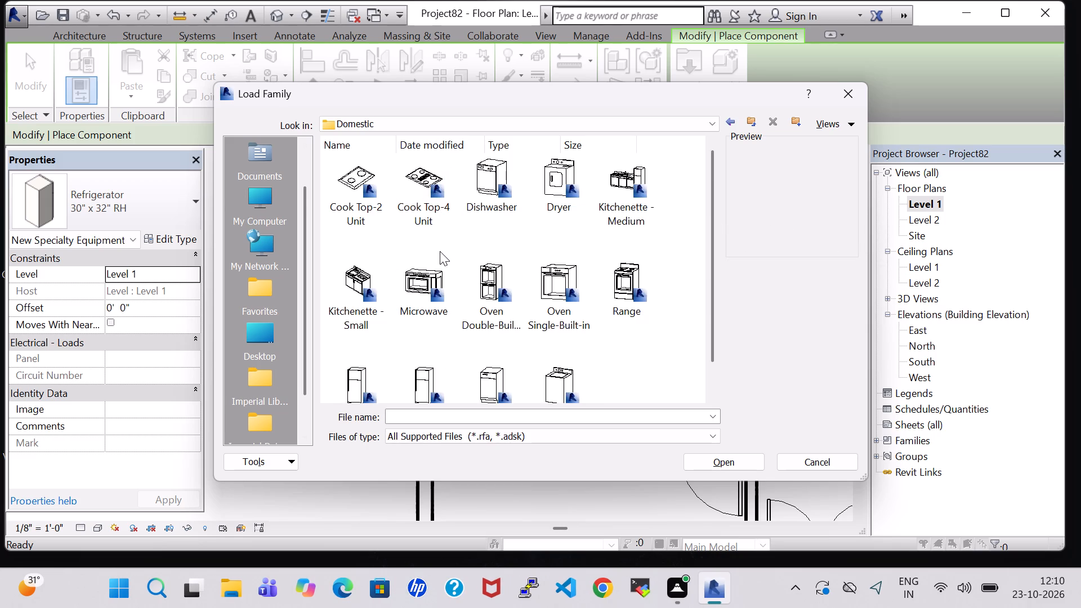
pyautogui.scroll(-2, 440, 251)
pyautogui.click(423, 256)
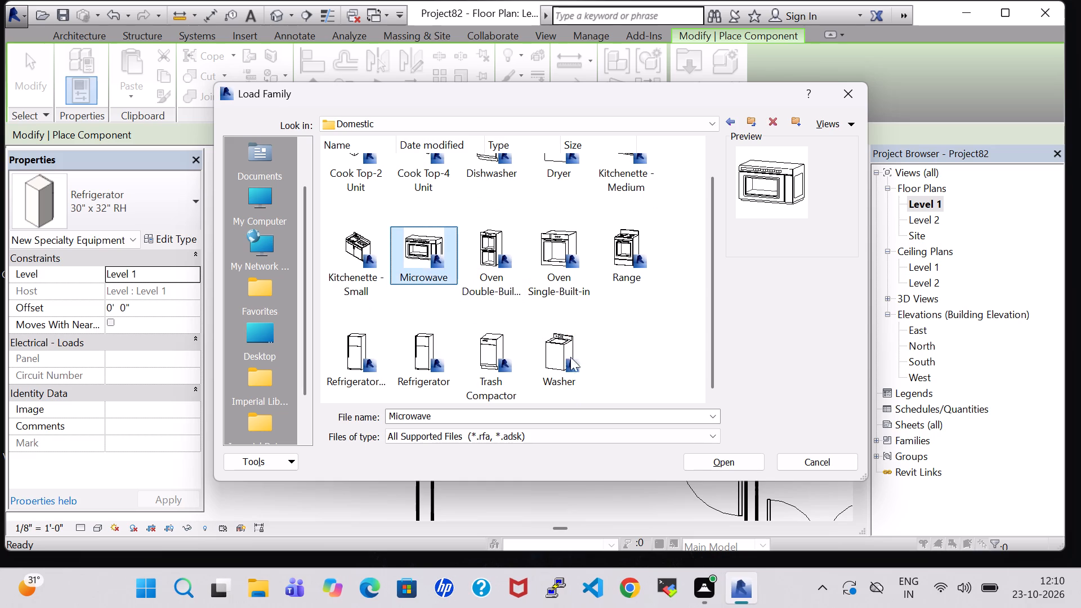
pyautogui.click(722, 463)
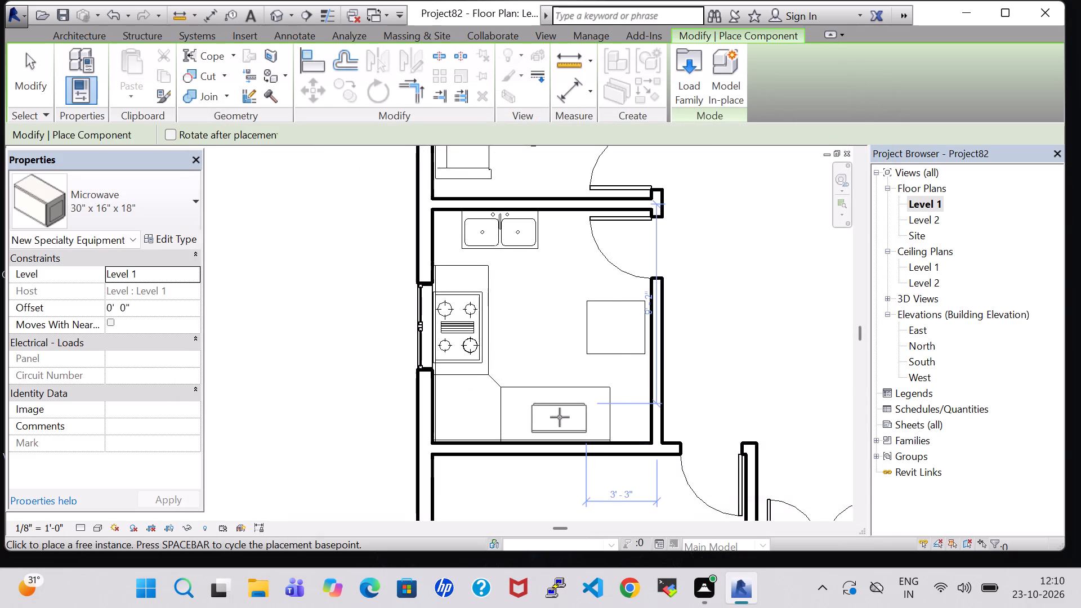
# Place one 30" x 16" x 18" microwave on the counter along the kitchen's south wall.
pyautogui.click(560, 417)
pyautogui.click(276, 11)
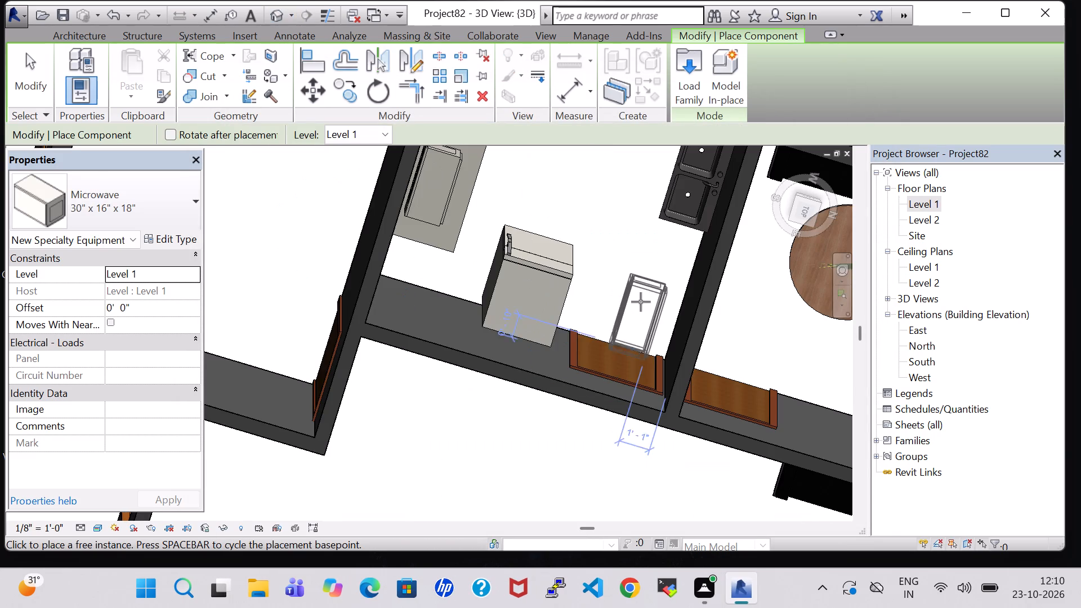
pyautogui.press('Escape')
pyautogui.press('Escape')
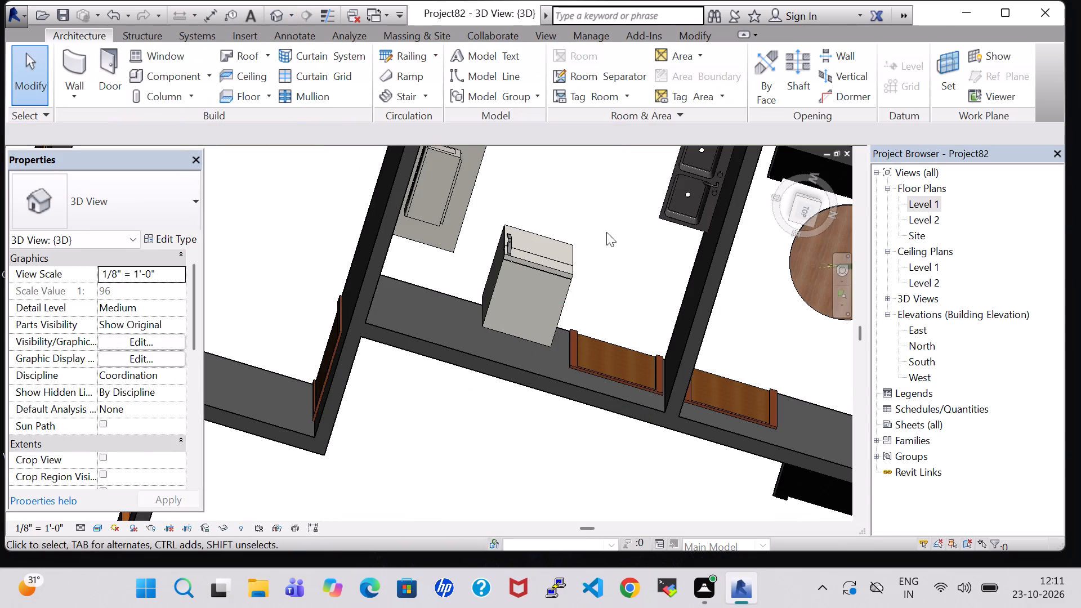
# Rotate the microwave on the south counter by 180° in the 3D view.
pyautogui.click(441, 204)
pyautogui.press('space')
pyautogui.press('space')
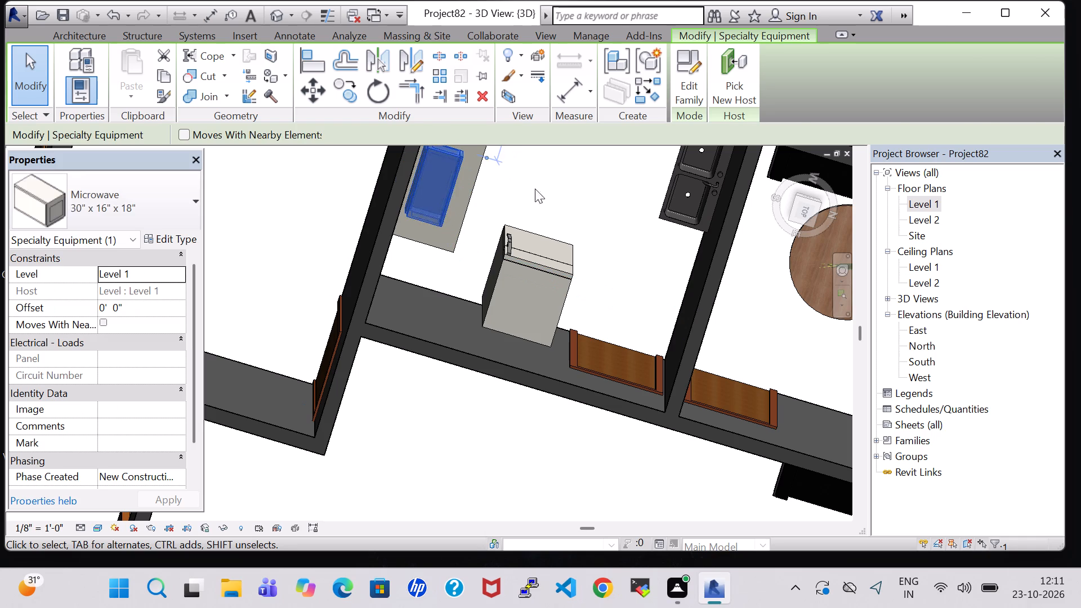
# Examine the microwave's placement and orientation from several sides in 3D, ending back on the Level 1 floor plan.
pyautogui.click(542, 187)
pyautogui.moveTo(552, 195); pyautogui.dragTo(520, 175, button='middle')
pyautogui.moveTo(551, 187); pyautogui.dragTo(618, 391, button='middle')
pyautogui.moveTo(703, 216); pyautogui.dragTo(651, 161, button='middle')
pyautogui.moveTo(750, 171); pyautogui.dragTo(579, 501, button='middle')
pyautogui.scroll(1, 579, 501)
pyautogui.middleClick(681, 430)
pyautogui.keyDown('shift'); pyautogui.moveTo(681, 424); pyautogui.dragTo(668, 385, button='middle'); pyautogui.keyUp('shift')
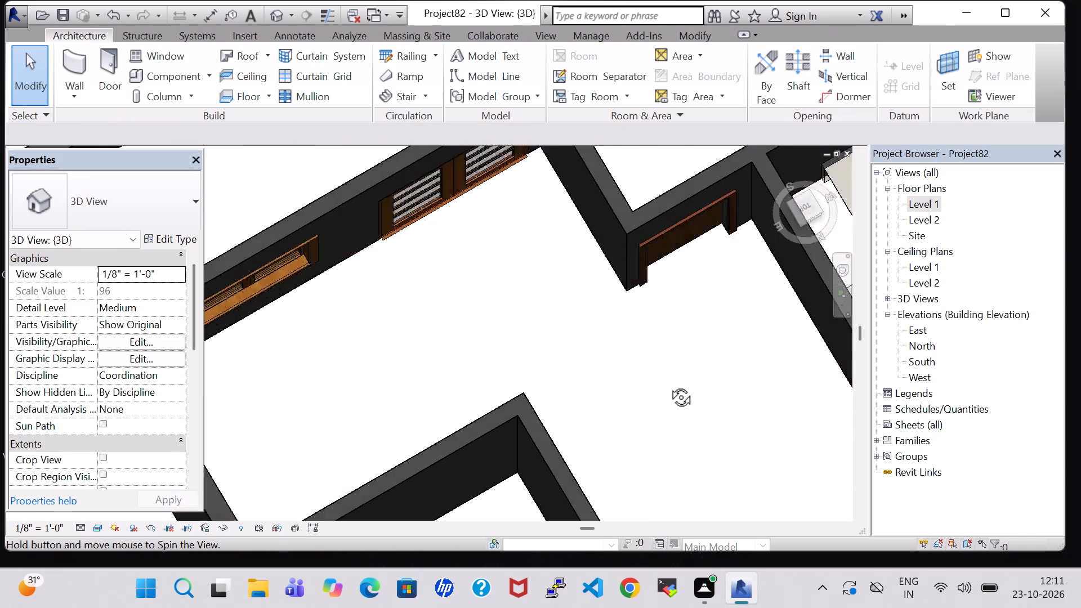
pyautogui.keyDown('shift'); pyautogui.moveTo(668, 385); pyautogui.dragTo(656, 327, button='middle'); pyautogui.keyUp('shift')
pyautogui.moveTo(772, 351); pyautogui.dragTo(397, 386, button='middle')
pyautogui.scroll(1, 397, 386)
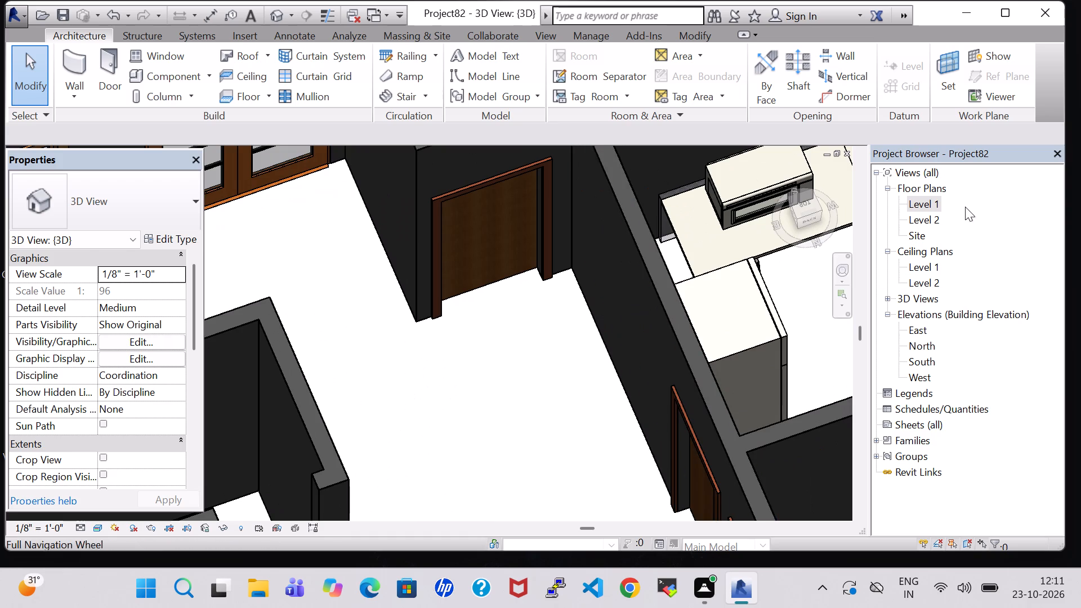
pyautogui.doubleClick(928, 205)
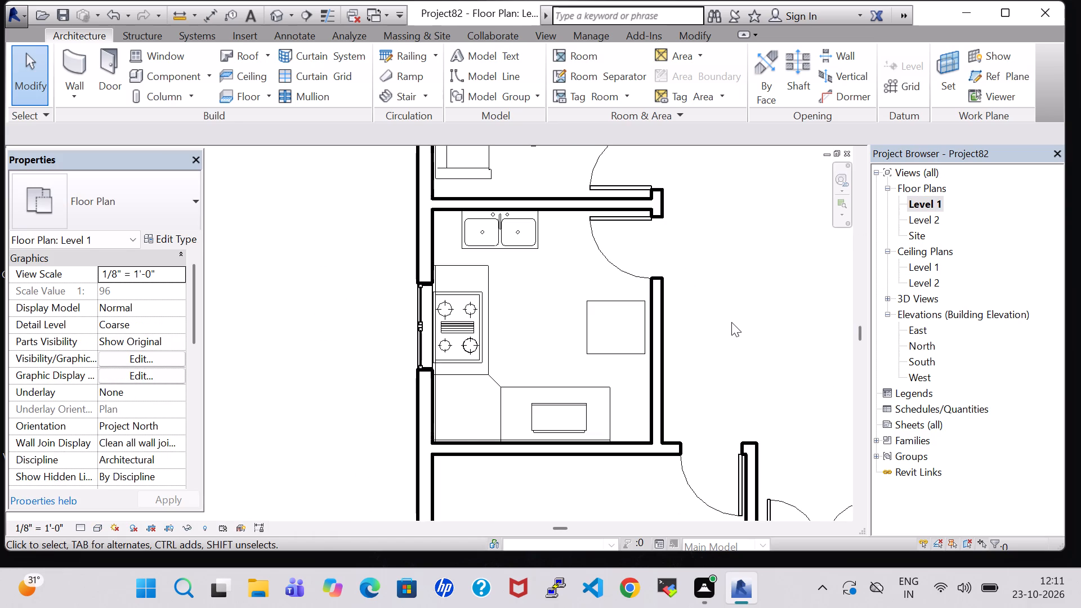
# Place a tagged room in the kitchen enclosure below the bedroom.
pyautogui.scroll(-3, 731, 322)
pyautogui.moveTo(731, 324); pyautogui.dragTo(716, 319, button='middle')
pyautogui.scroll(-3, 708, 324)
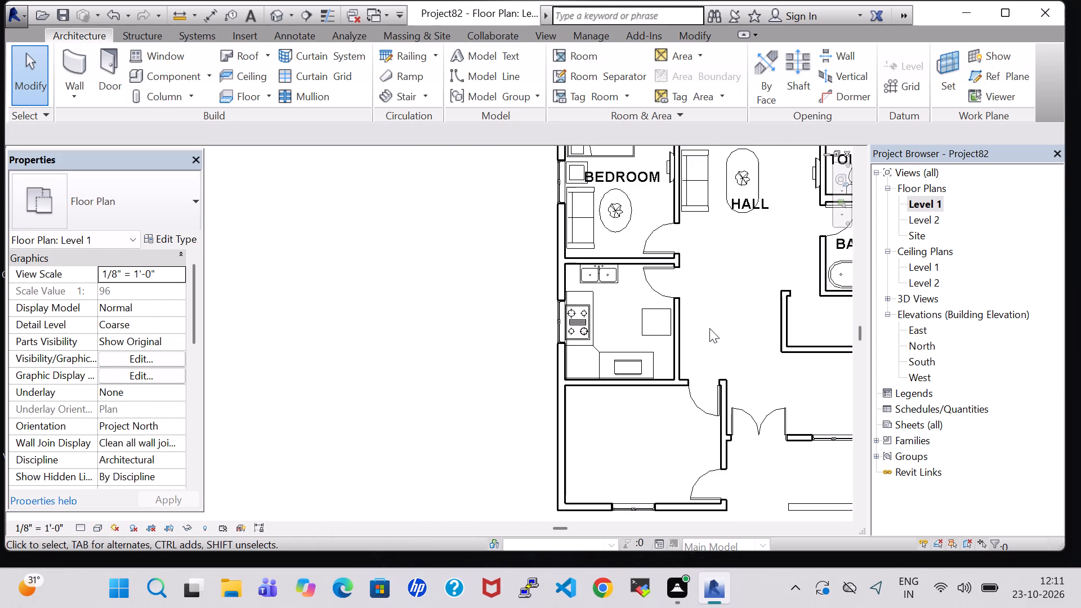
pyautogui.click(565, 51)
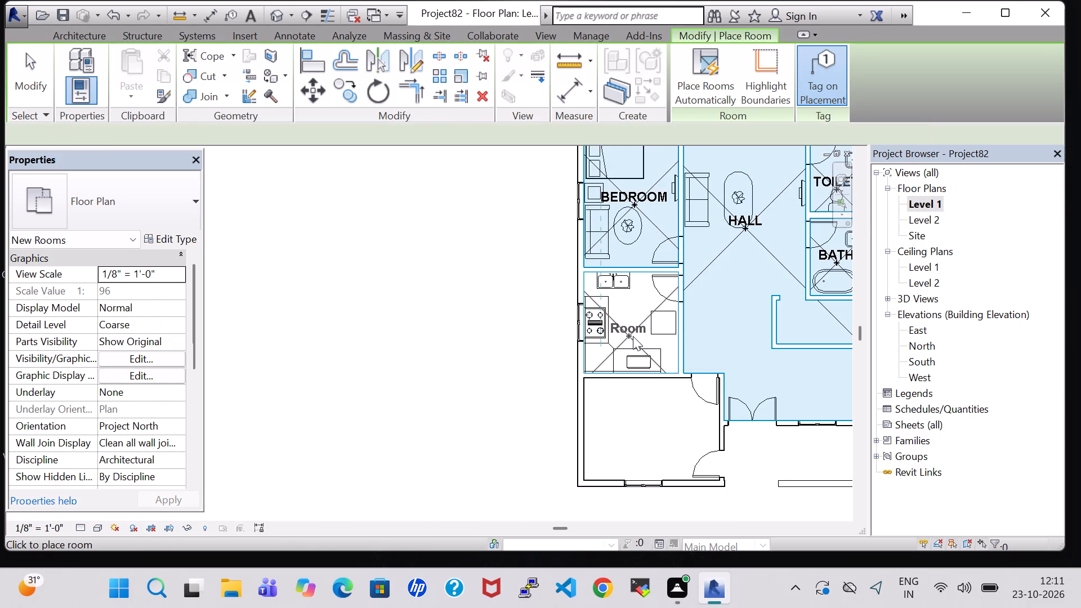
pyautogui.click(633, 336)
pyautogui.press('Escape')
# Rename the new room tag KITCHEN and nudge it slightly east, clear of the cooktop.
pyautogui.doubleClick(633, 326)
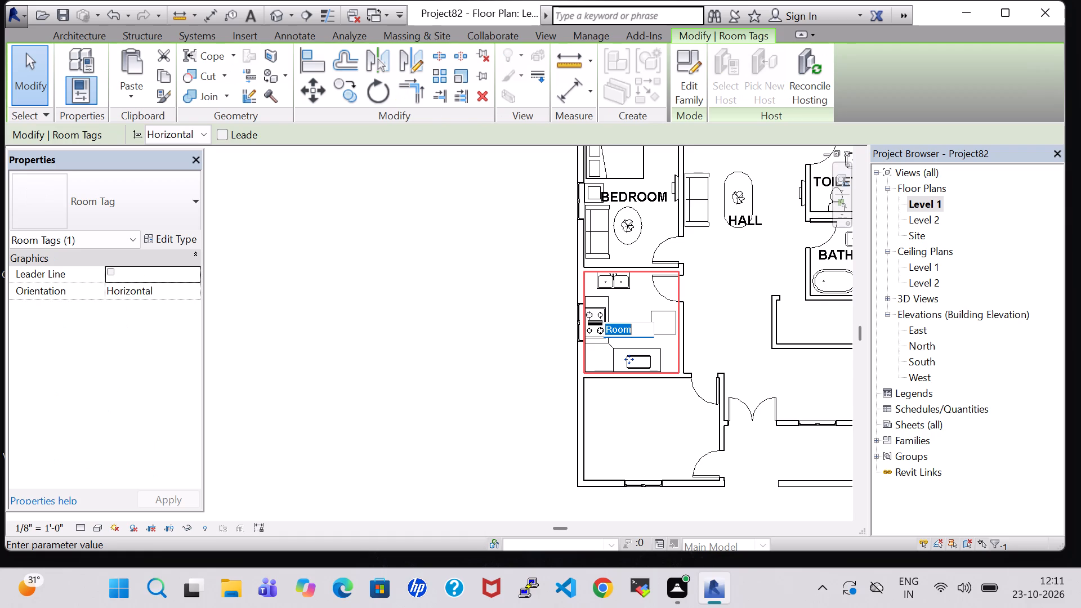
pyautogui.press('BackSpace')
pyautogui.write('KITCHEN')
pyautogui.press('Return')
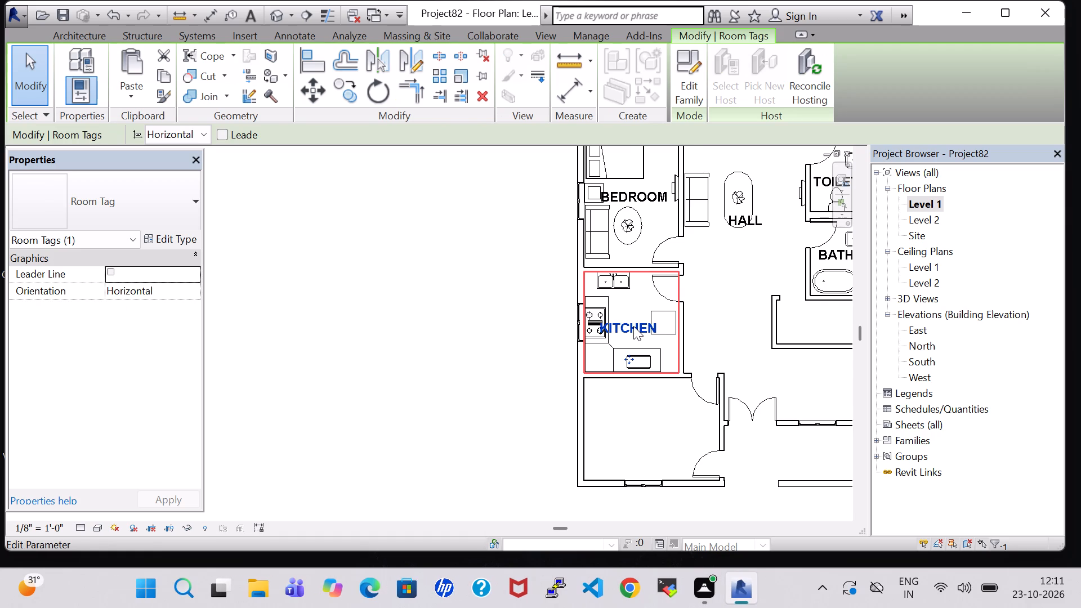
pyautogui.press('Right')
pyautogui.press('Right')
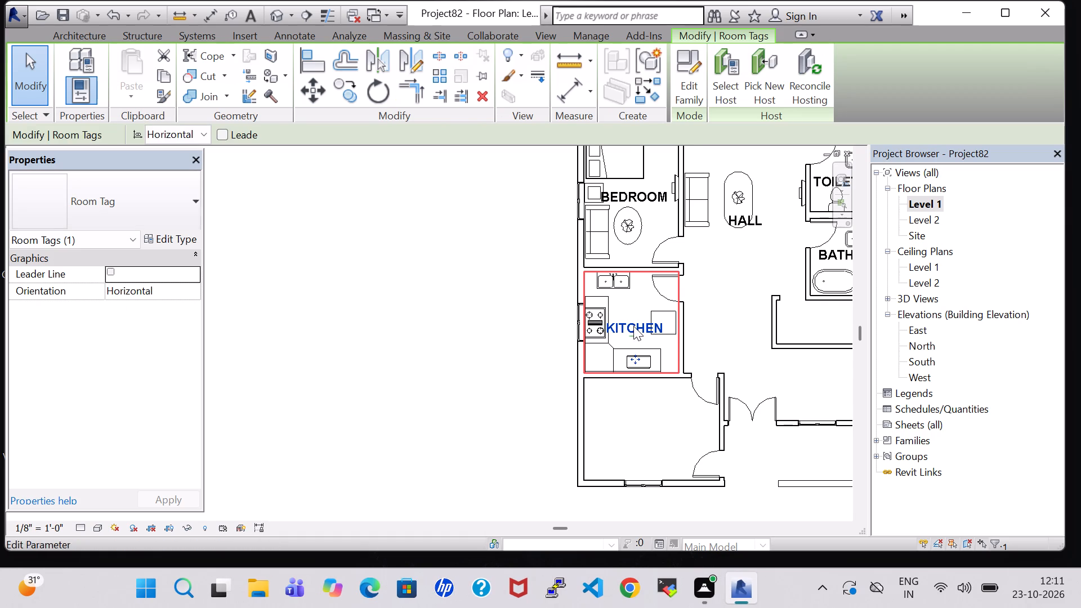
pyautogui.click(749, 295)
# Place another Bed-Box Double 53" x 74" in the northwest corner of the room south of the kitchen, with its head towards the west wall.
pyautogui.click(622, 165)
pyautogui.rightClick(622, 165)
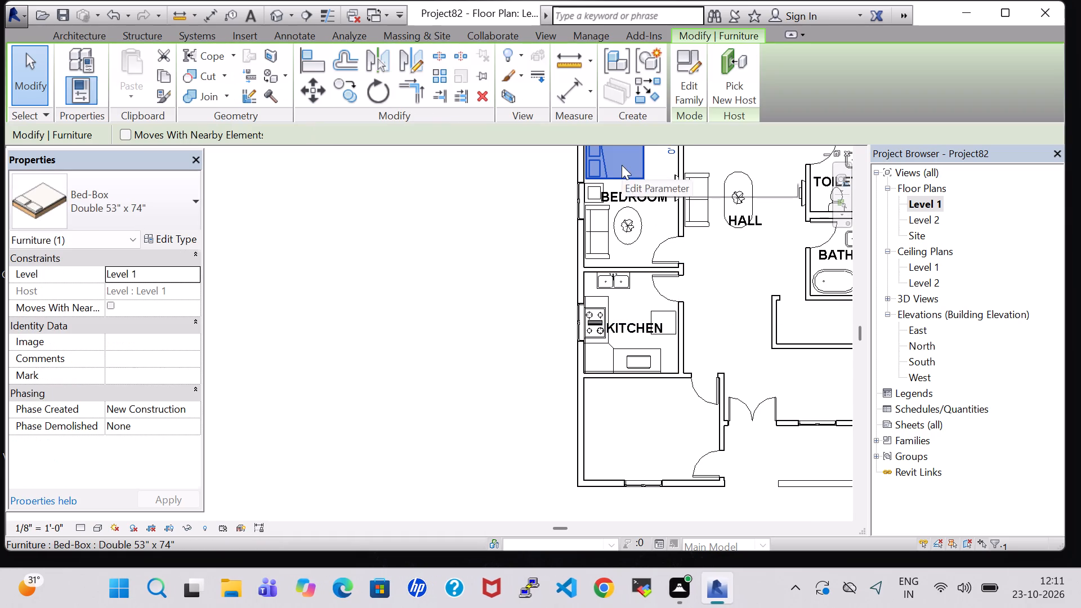
pyautogui.click(703, 290)
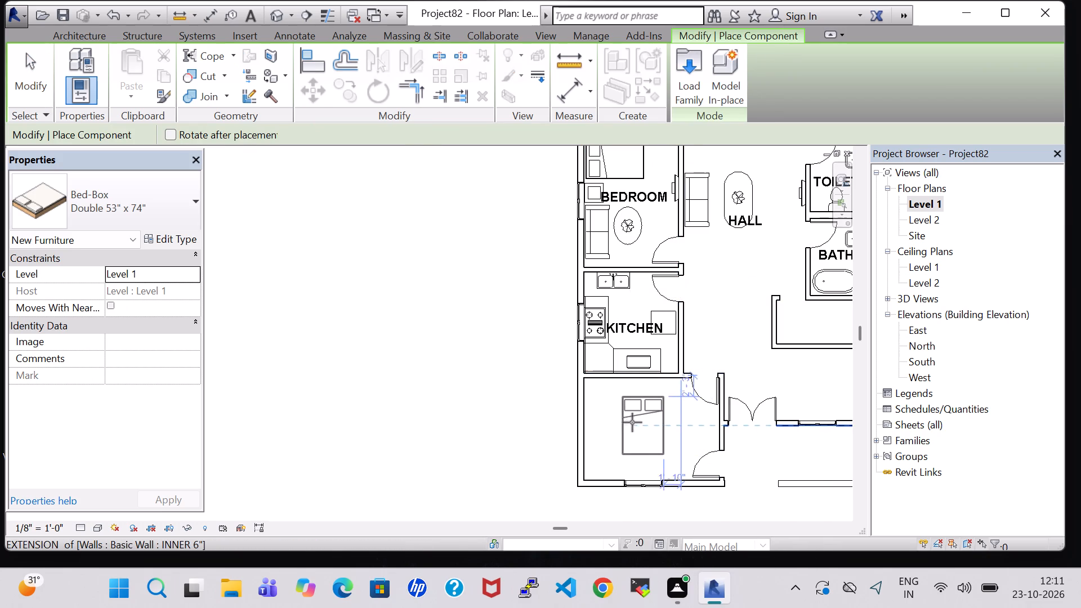
pyautogui.press('space')
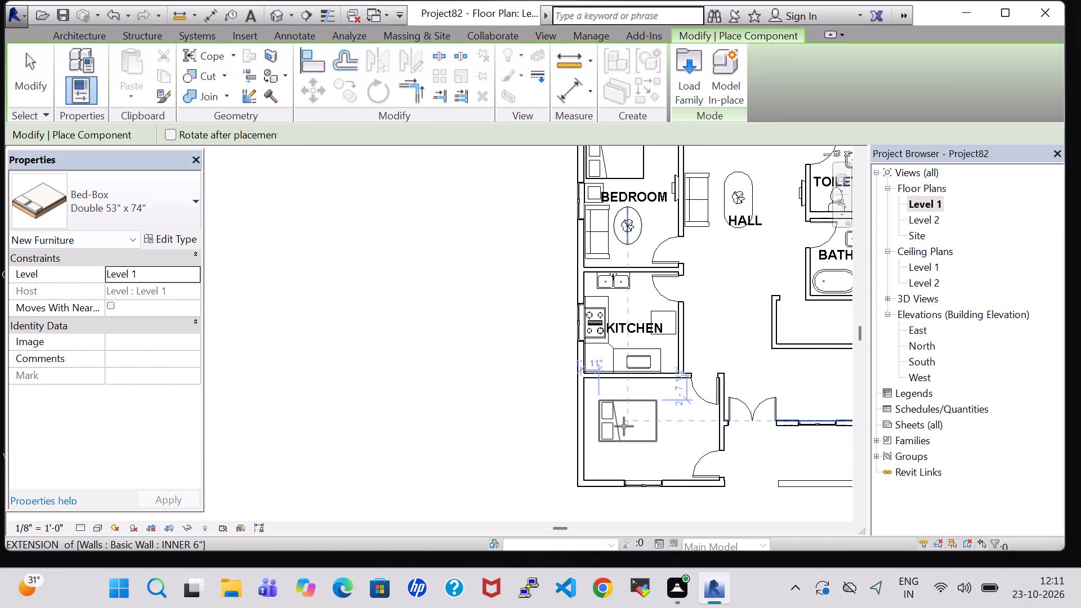
pyautogui.scroll(4, 624, 426)
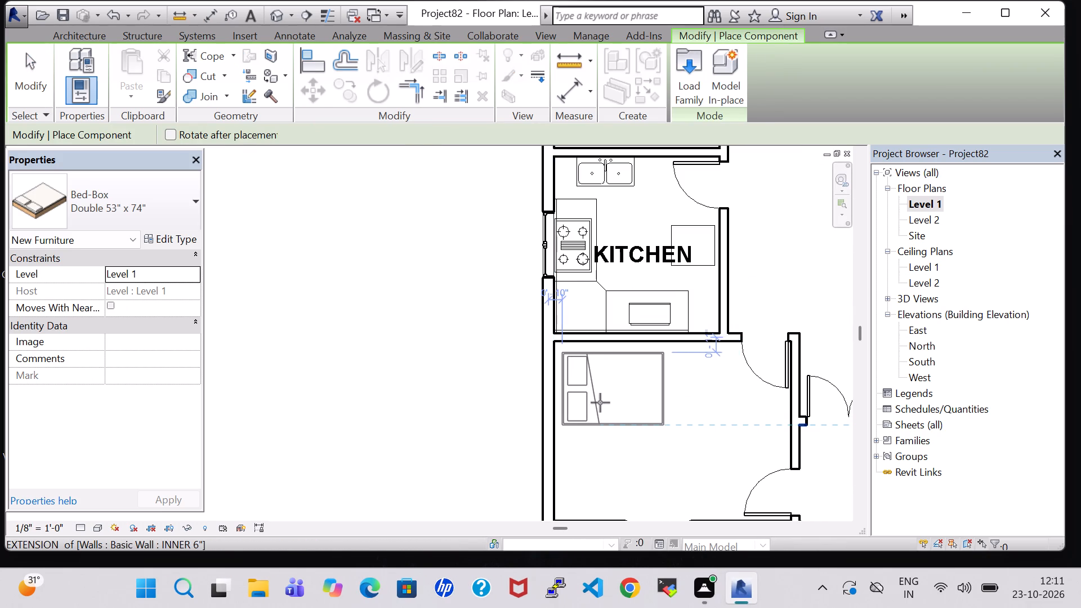
pyautogui.scroll(6, 598, 401)
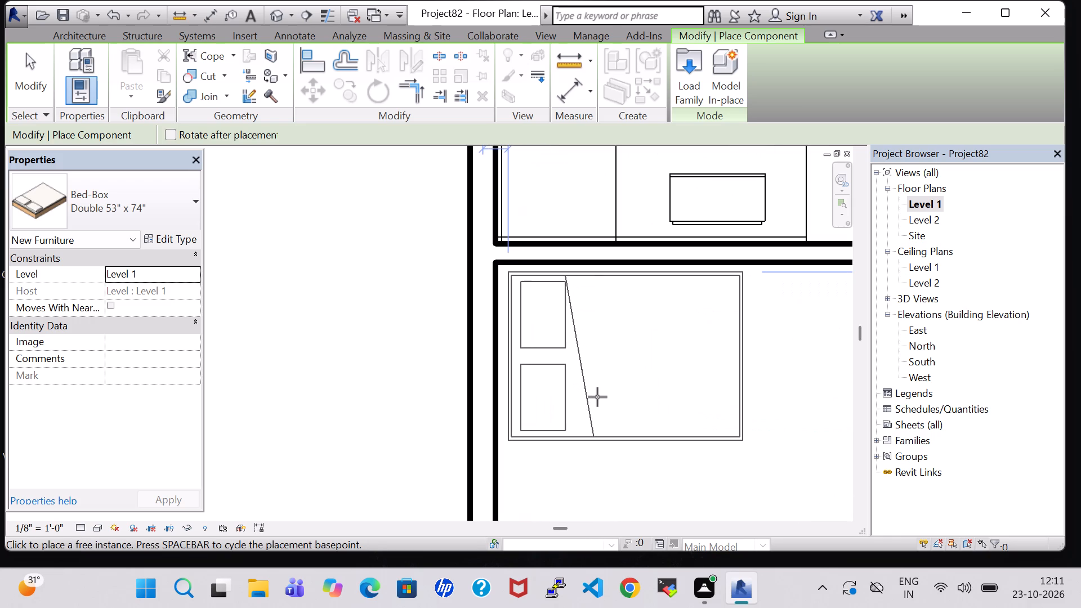
pyautogui.click(597, 397)
pyautogui.press('Escape')
pyautogui.press('Escape')
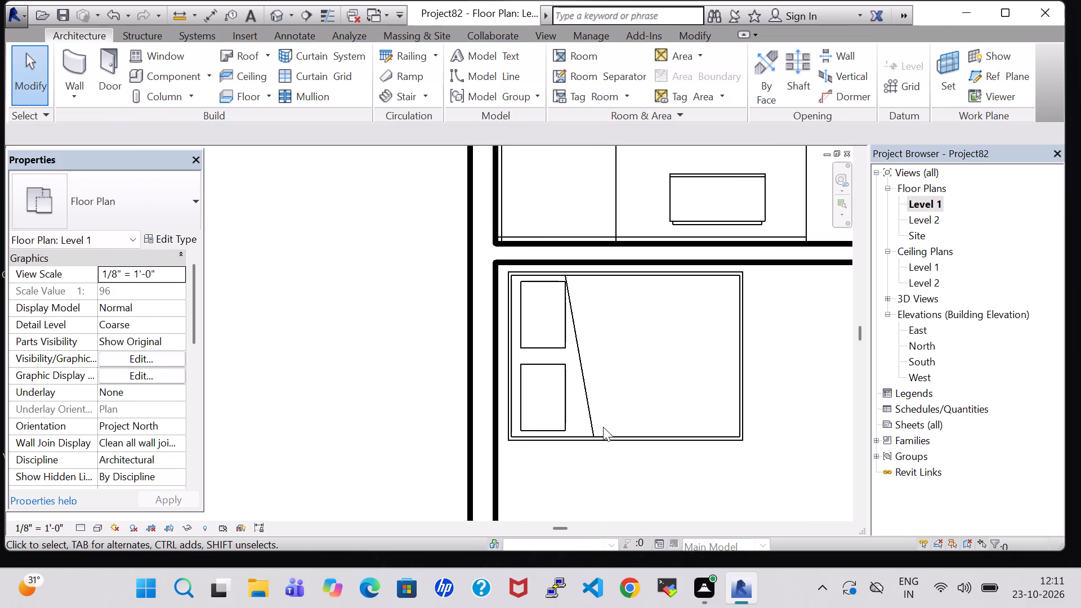
# Nudge the new bed slightly north and west, closer to the room's corner walls.
pyautogui.click(604, 436)
pyautogui.press('Up')
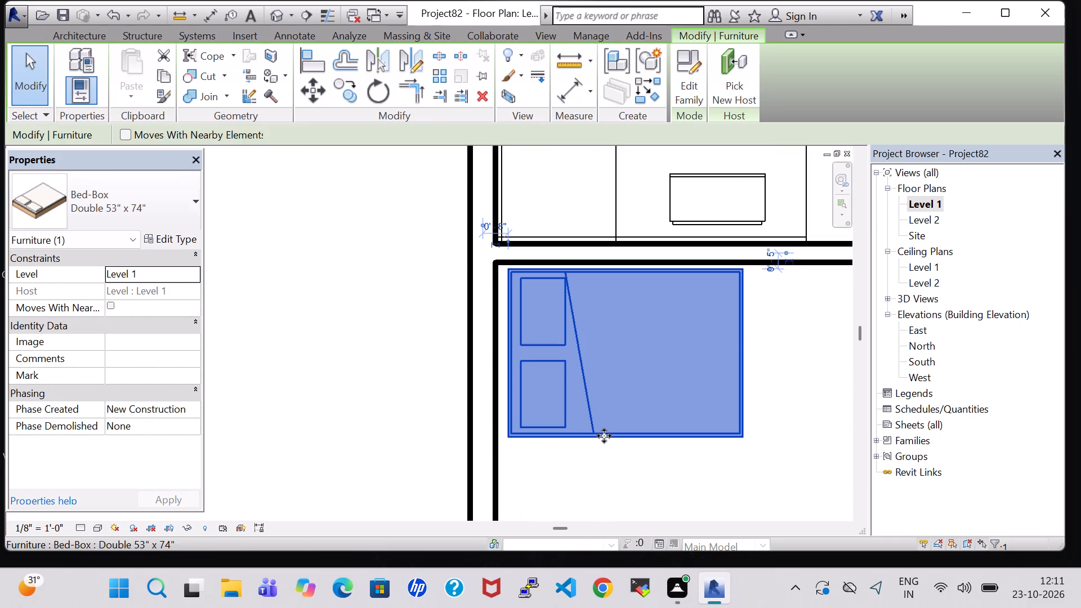
pyautogui.press('Left')
pyautogui.click(762, 391)
# Place another 24" x 24" x 24" Table-Coffee just south of the new bed's head, beside the west wall.
pyautogui.scroll(-4, 762, 392)
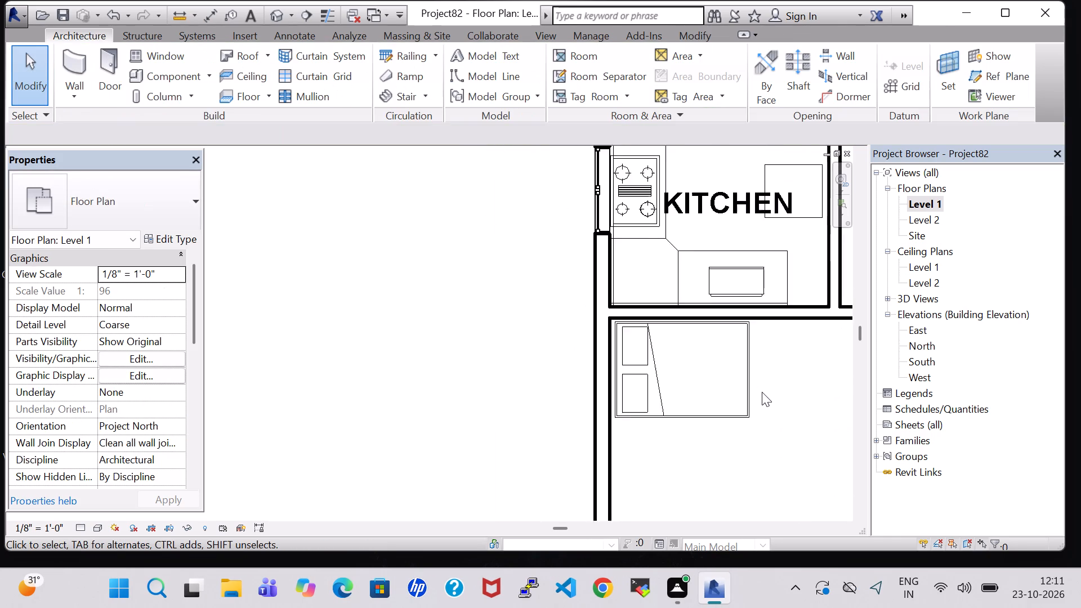
pyautogui.scroll(-2, 762, 392)
pyautogui.moveTo(762, 392); pyautogui.dragTo(666, 414, button='middle')
pyautogui.scroll(-3, 667, 413)
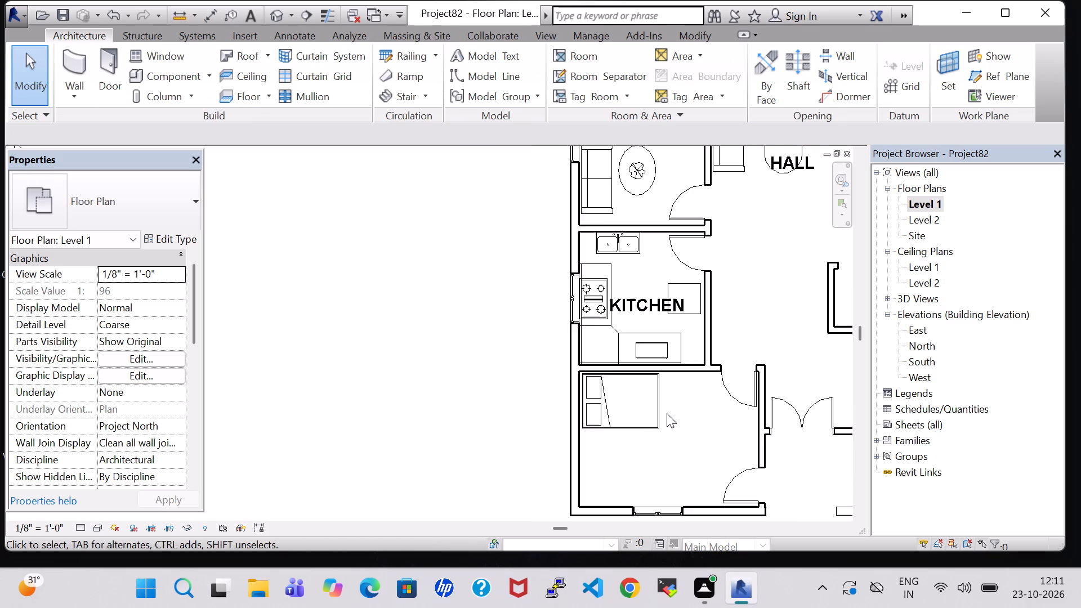
pyautogui.moveTo(667, 413); pyautogui.dragTo(662, 414, button='middle')
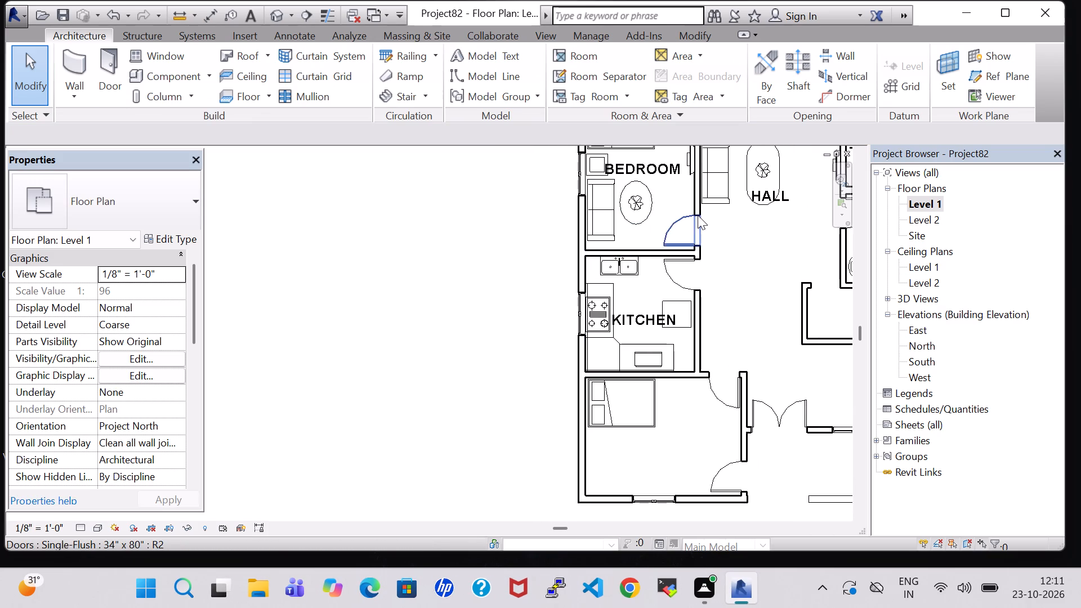
pyautogui.scroll(-3, 698, 216)
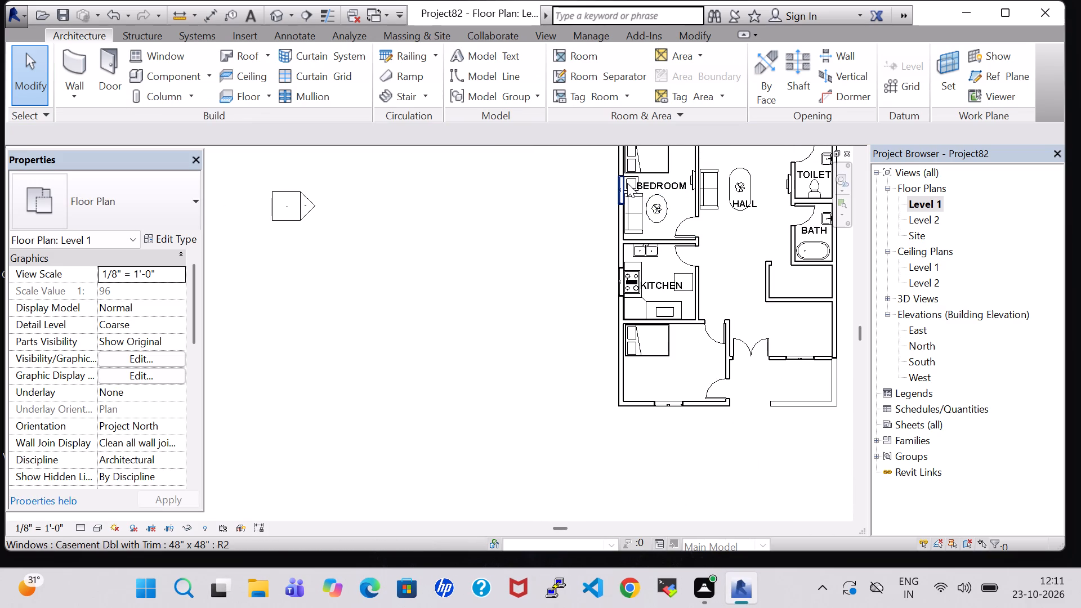
pyautogui.scroll(6, 628, 183)
pyautogui.click(631, 183)
pyautogui.rightClick(631, 183)
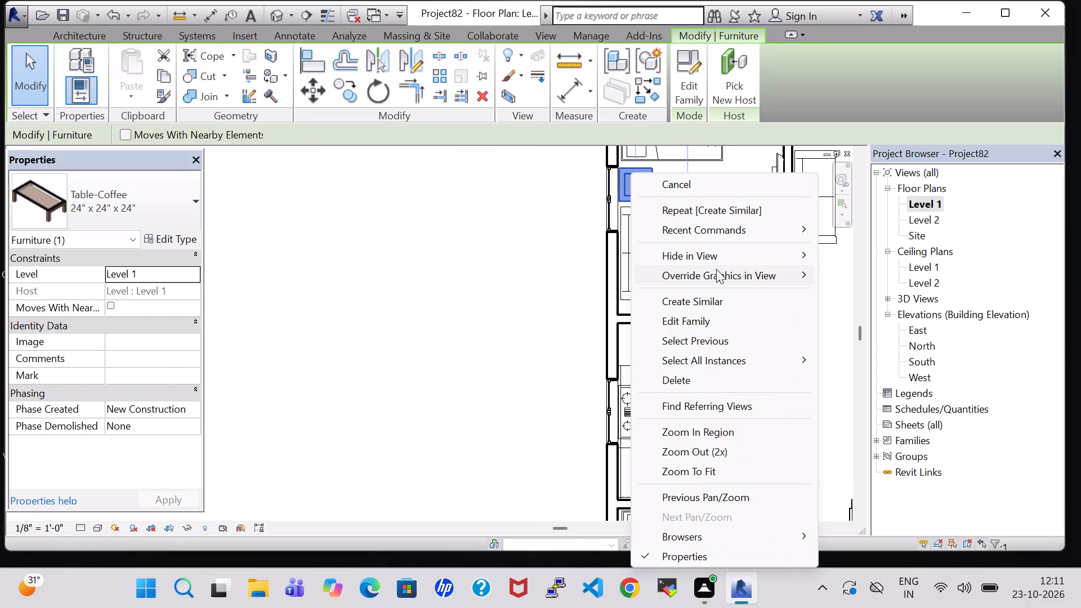
pyautogui.click(723, 298)
pyautogui.moveTo(729, 376); pyautogui.dragTo(685, 194, button='middle')
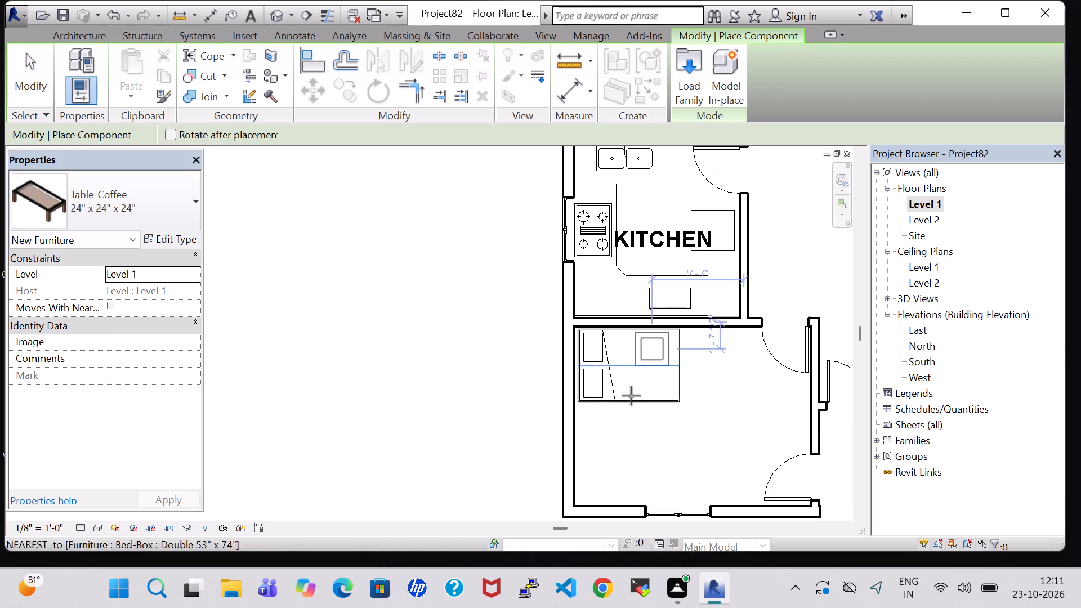
pyautogui.scroll(7, 596, 424)
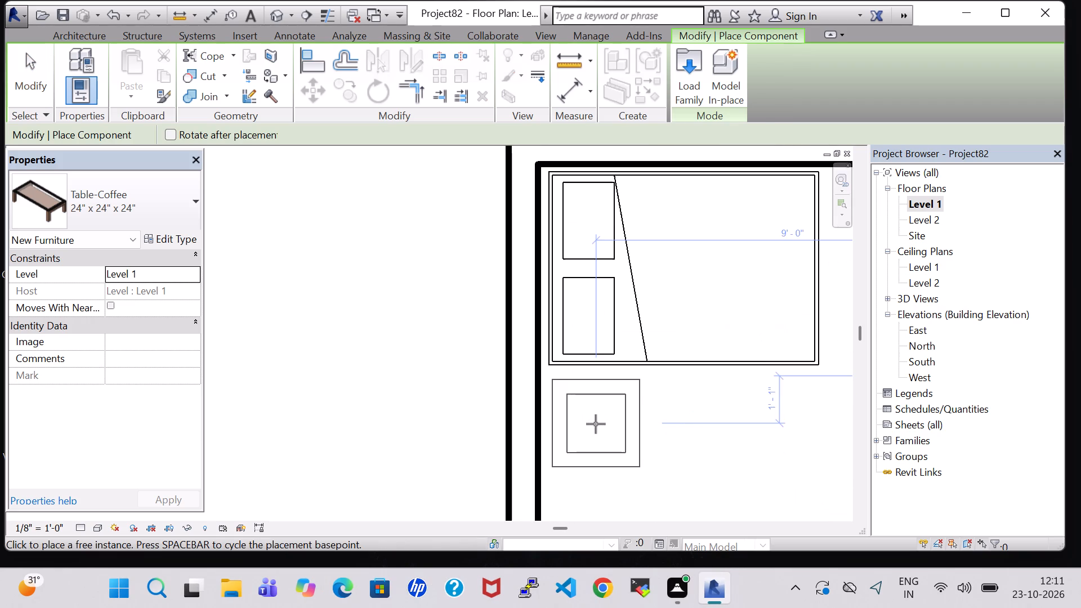
pyautogui.click(589, 423)
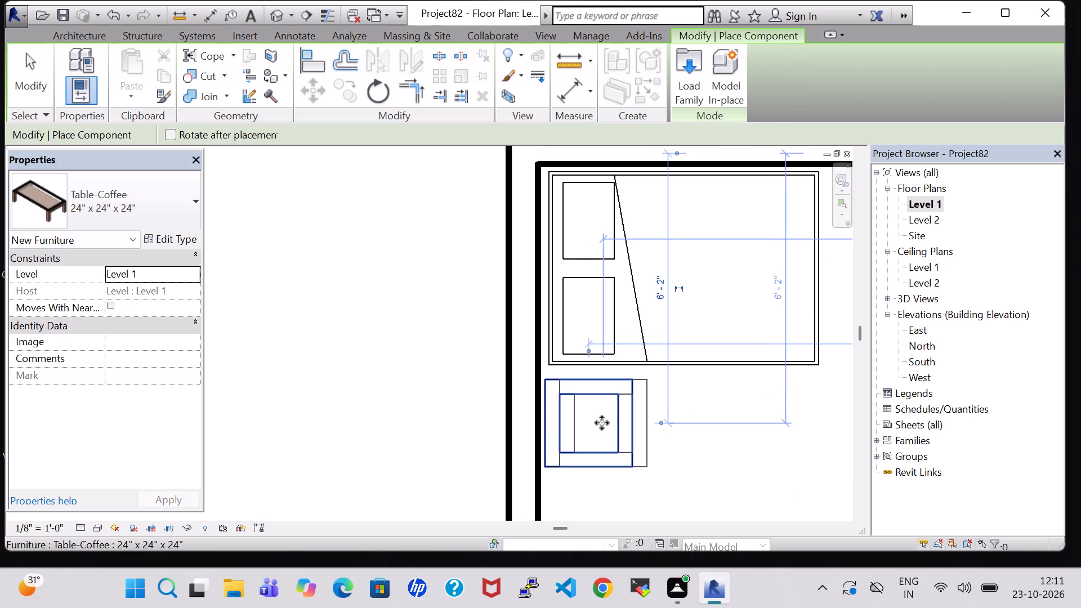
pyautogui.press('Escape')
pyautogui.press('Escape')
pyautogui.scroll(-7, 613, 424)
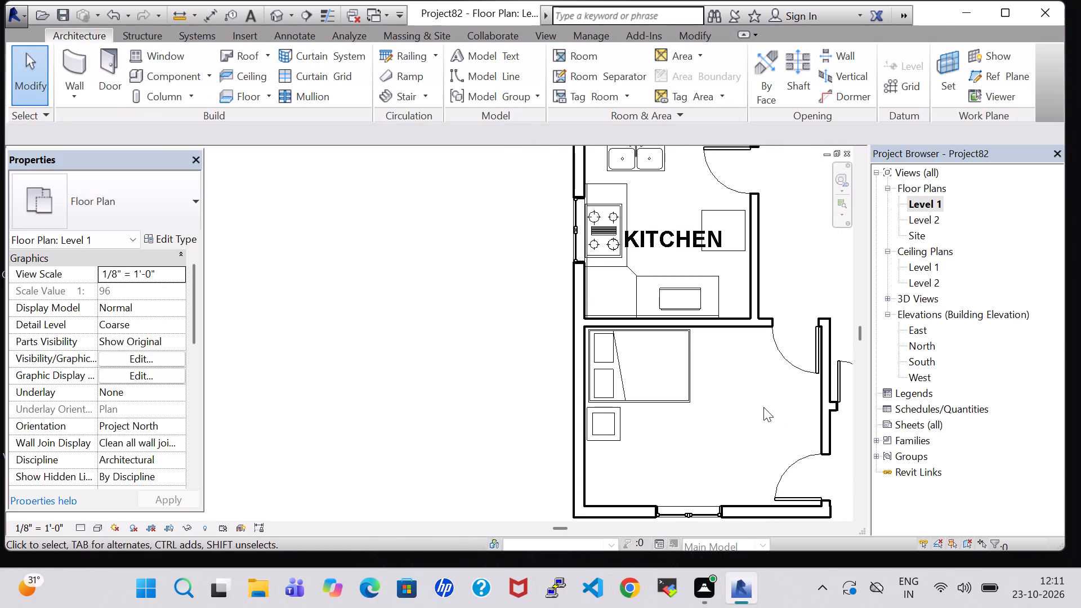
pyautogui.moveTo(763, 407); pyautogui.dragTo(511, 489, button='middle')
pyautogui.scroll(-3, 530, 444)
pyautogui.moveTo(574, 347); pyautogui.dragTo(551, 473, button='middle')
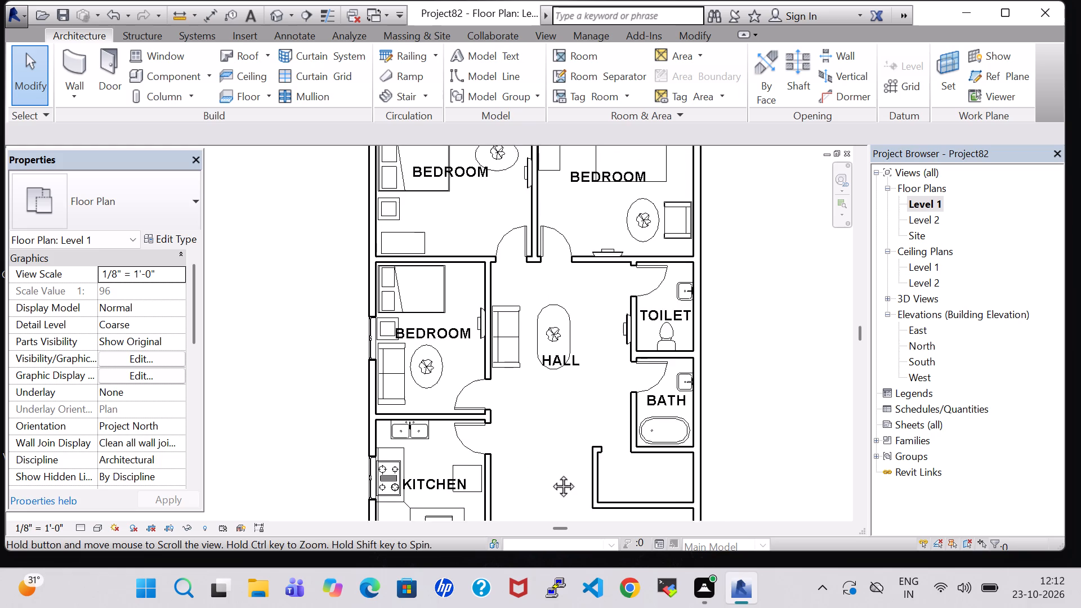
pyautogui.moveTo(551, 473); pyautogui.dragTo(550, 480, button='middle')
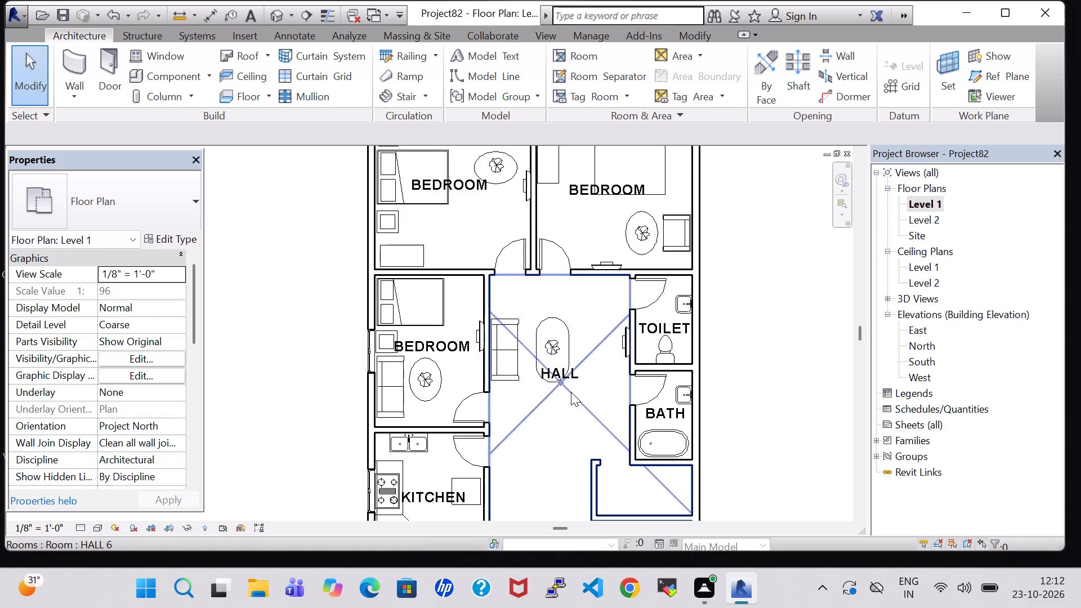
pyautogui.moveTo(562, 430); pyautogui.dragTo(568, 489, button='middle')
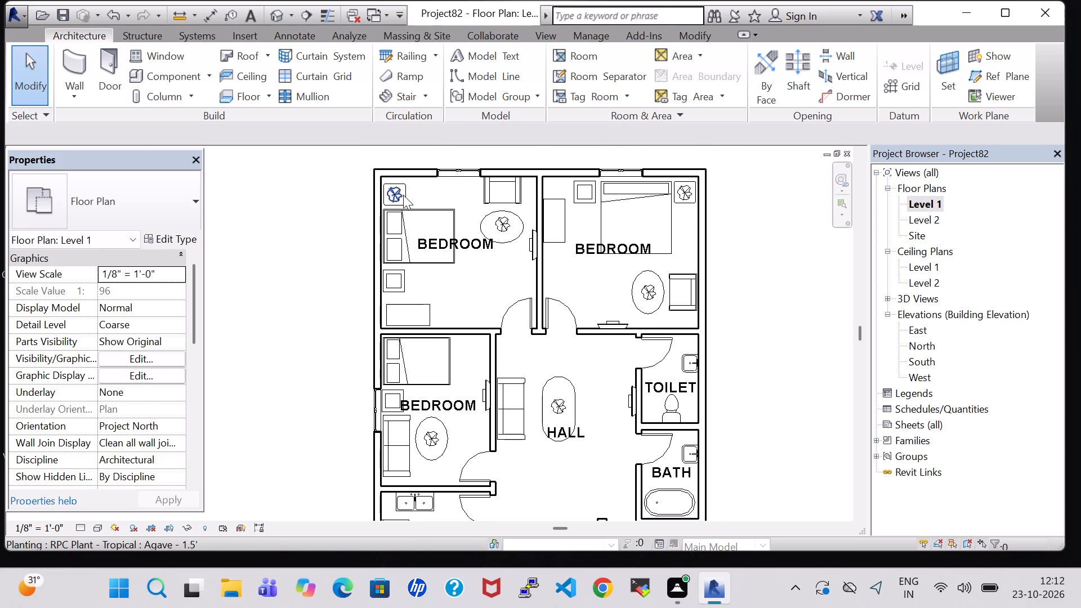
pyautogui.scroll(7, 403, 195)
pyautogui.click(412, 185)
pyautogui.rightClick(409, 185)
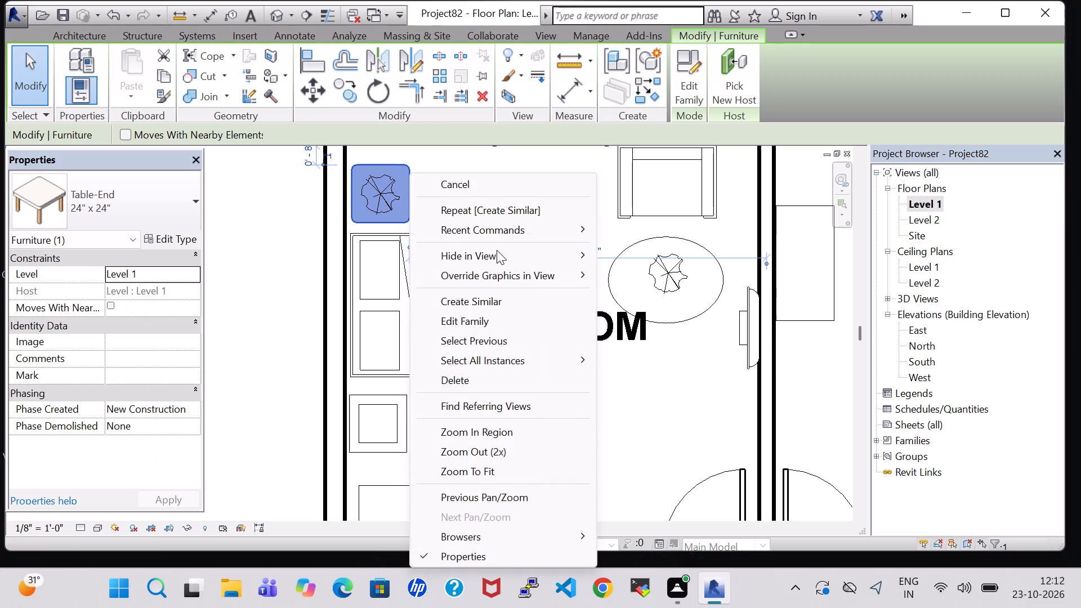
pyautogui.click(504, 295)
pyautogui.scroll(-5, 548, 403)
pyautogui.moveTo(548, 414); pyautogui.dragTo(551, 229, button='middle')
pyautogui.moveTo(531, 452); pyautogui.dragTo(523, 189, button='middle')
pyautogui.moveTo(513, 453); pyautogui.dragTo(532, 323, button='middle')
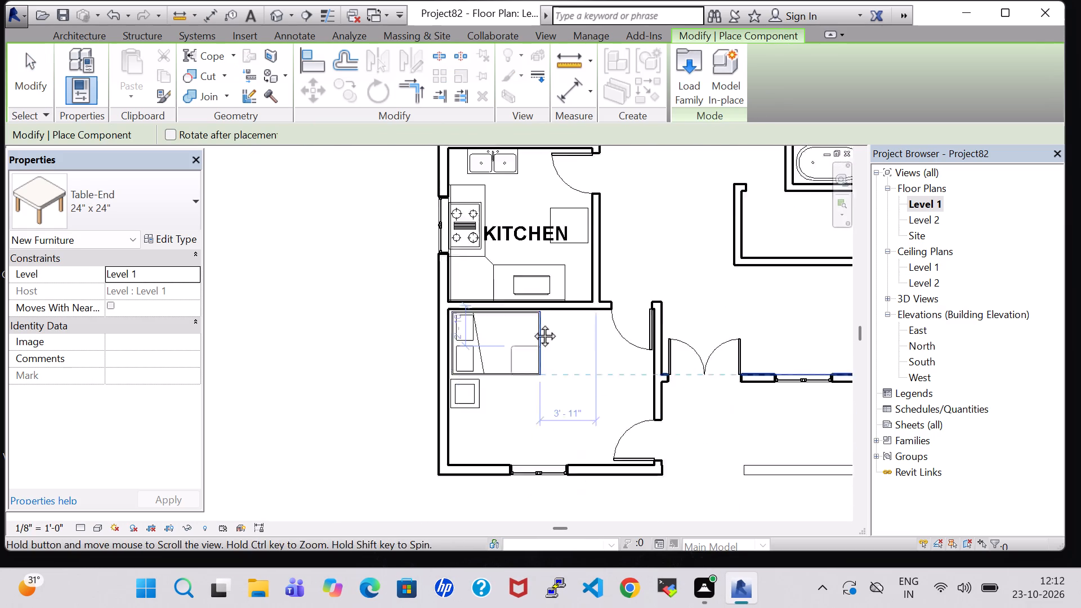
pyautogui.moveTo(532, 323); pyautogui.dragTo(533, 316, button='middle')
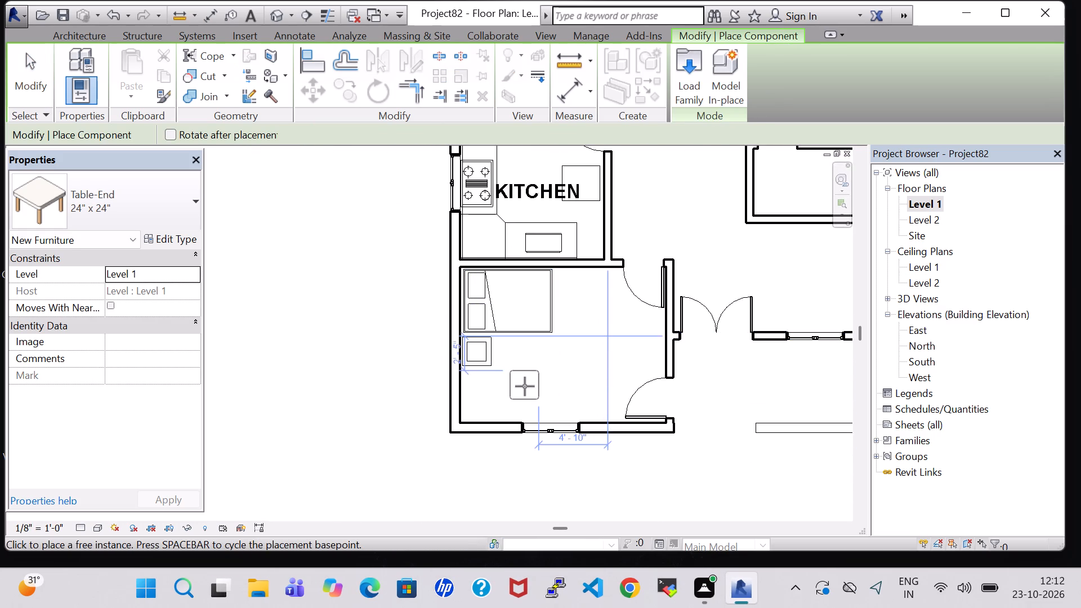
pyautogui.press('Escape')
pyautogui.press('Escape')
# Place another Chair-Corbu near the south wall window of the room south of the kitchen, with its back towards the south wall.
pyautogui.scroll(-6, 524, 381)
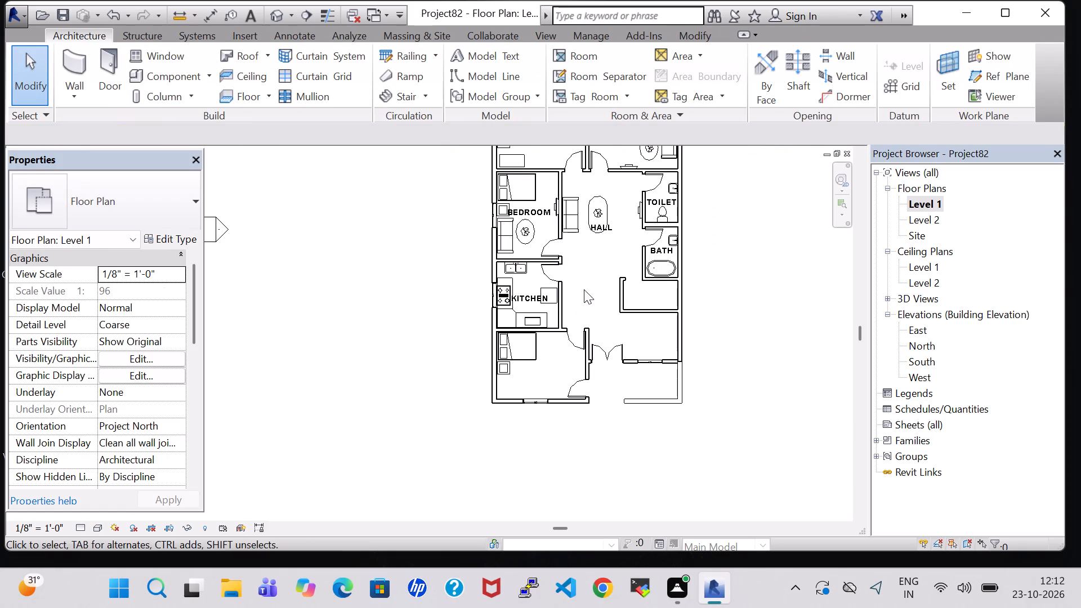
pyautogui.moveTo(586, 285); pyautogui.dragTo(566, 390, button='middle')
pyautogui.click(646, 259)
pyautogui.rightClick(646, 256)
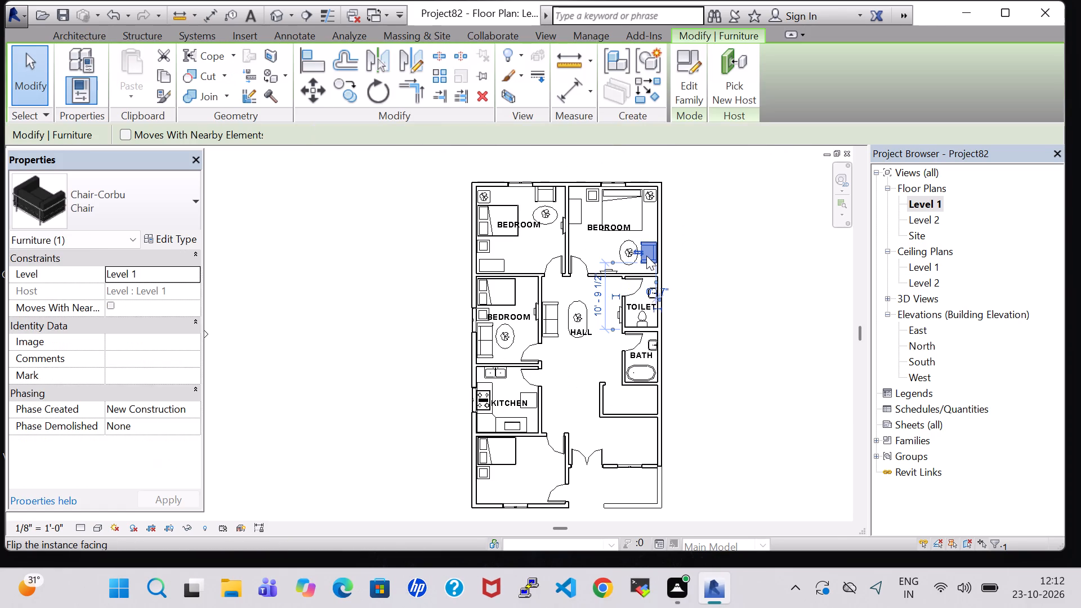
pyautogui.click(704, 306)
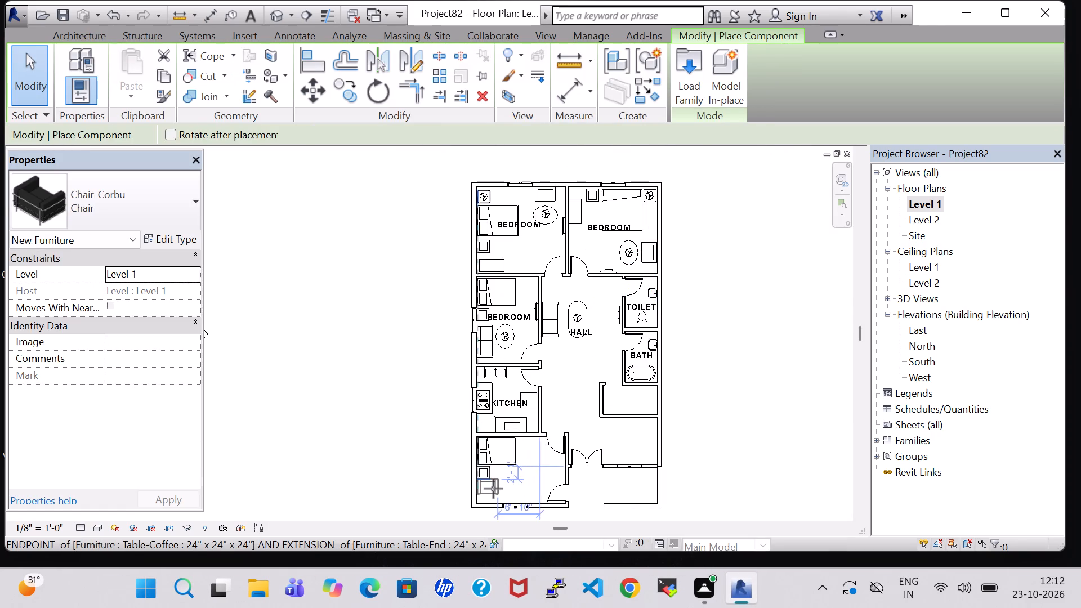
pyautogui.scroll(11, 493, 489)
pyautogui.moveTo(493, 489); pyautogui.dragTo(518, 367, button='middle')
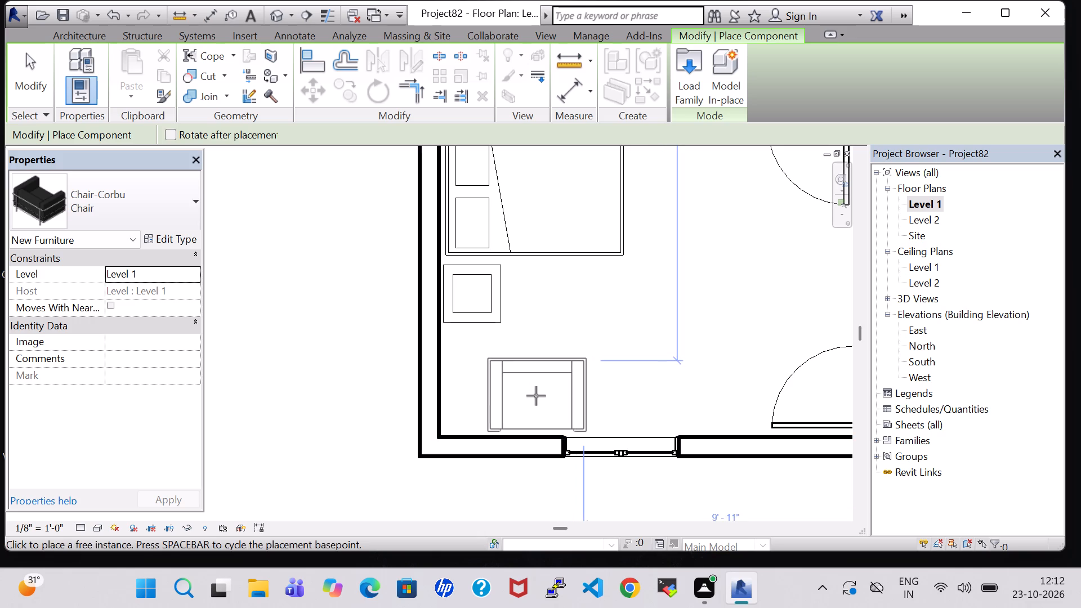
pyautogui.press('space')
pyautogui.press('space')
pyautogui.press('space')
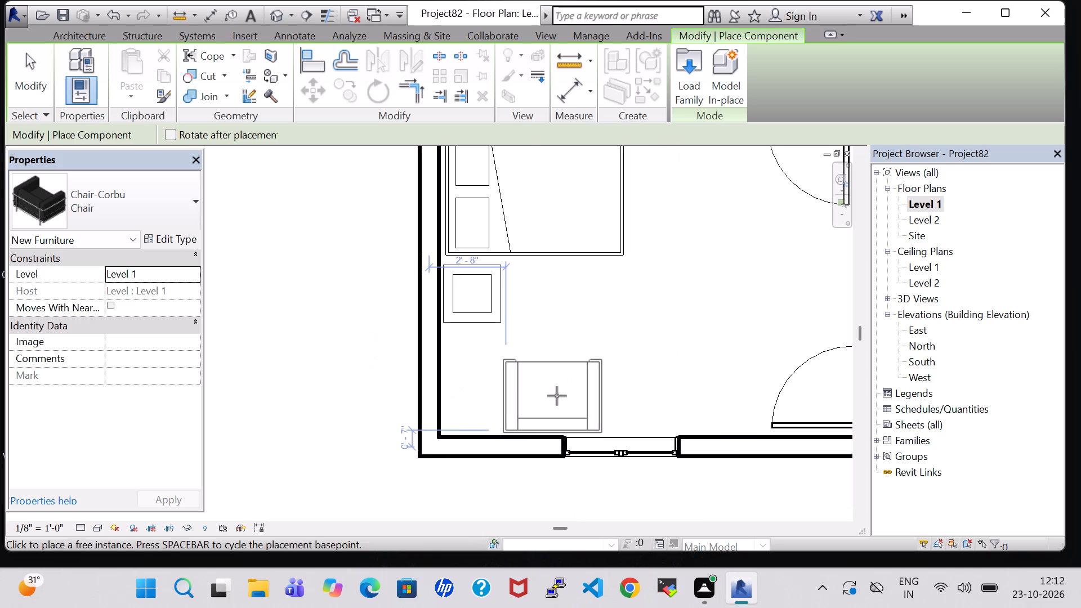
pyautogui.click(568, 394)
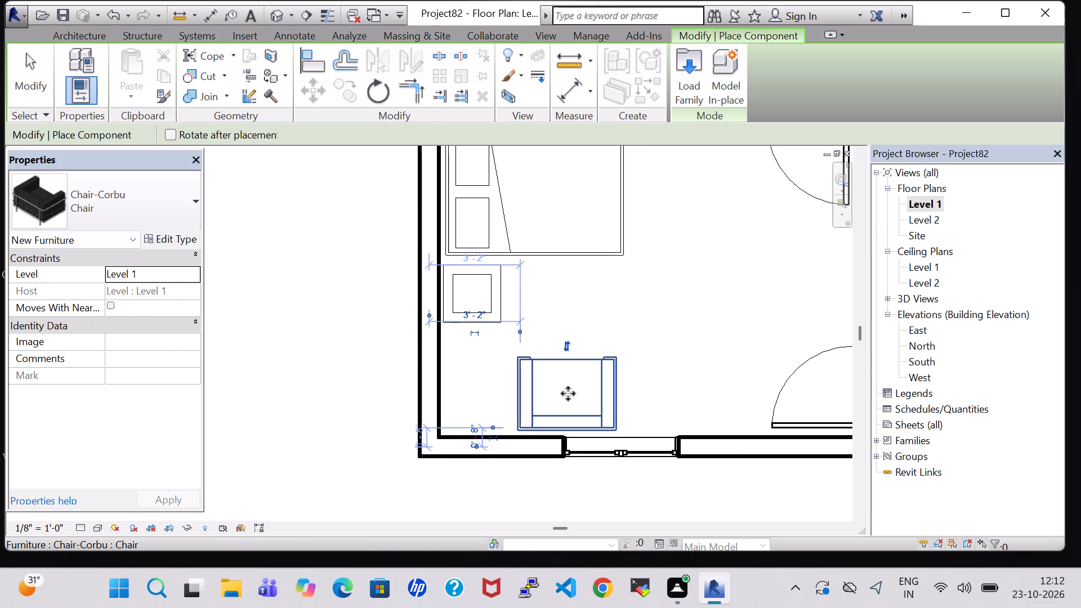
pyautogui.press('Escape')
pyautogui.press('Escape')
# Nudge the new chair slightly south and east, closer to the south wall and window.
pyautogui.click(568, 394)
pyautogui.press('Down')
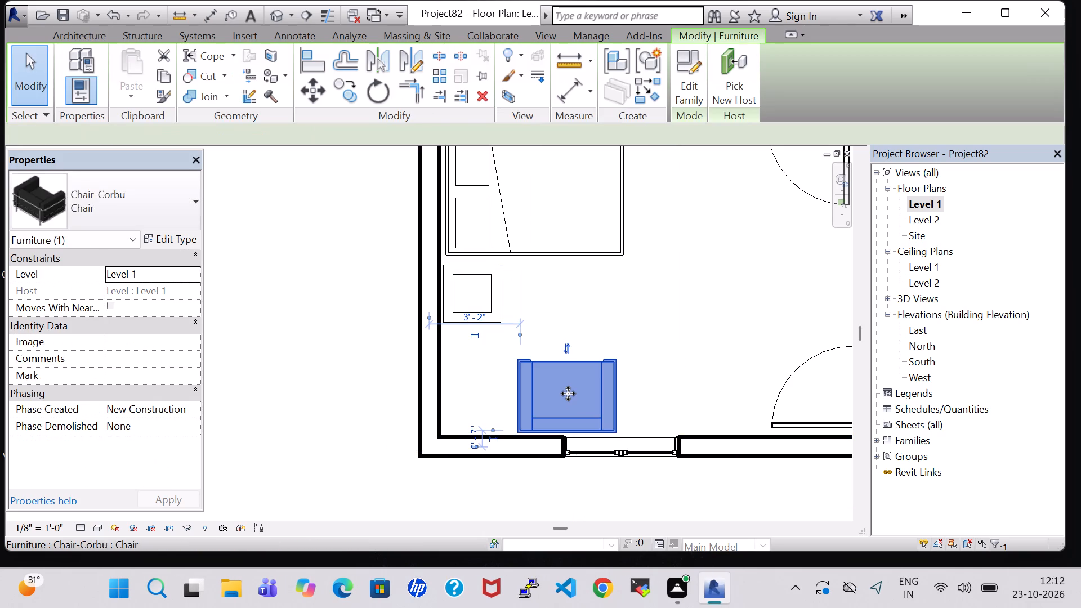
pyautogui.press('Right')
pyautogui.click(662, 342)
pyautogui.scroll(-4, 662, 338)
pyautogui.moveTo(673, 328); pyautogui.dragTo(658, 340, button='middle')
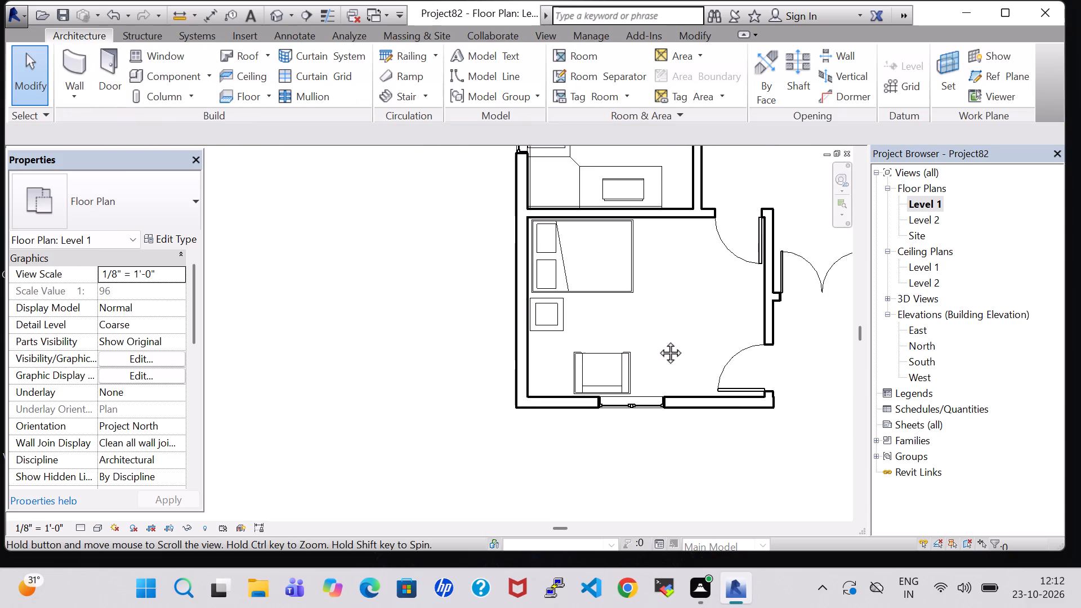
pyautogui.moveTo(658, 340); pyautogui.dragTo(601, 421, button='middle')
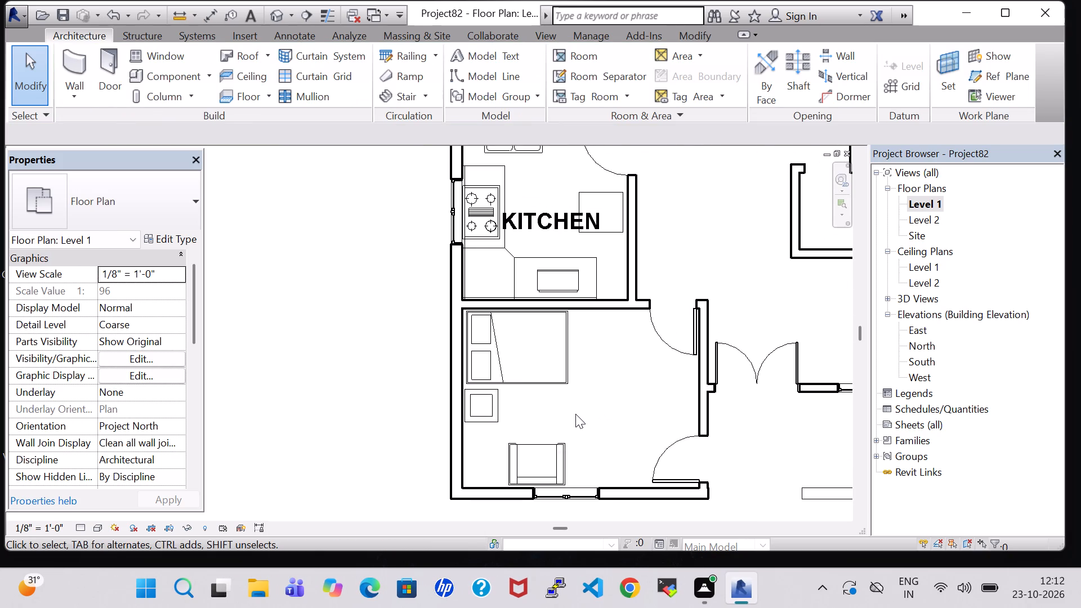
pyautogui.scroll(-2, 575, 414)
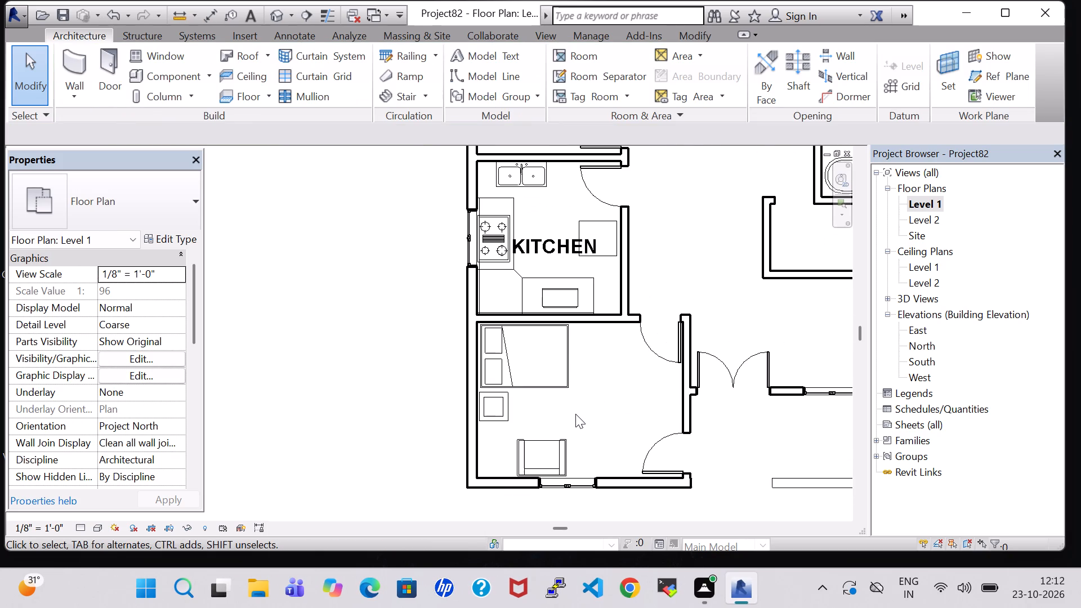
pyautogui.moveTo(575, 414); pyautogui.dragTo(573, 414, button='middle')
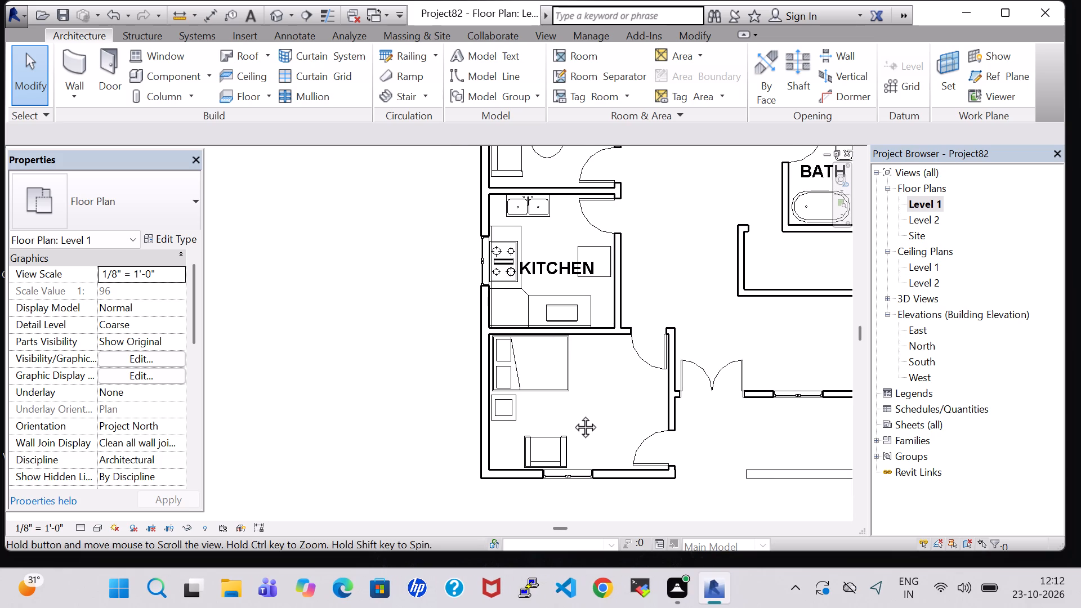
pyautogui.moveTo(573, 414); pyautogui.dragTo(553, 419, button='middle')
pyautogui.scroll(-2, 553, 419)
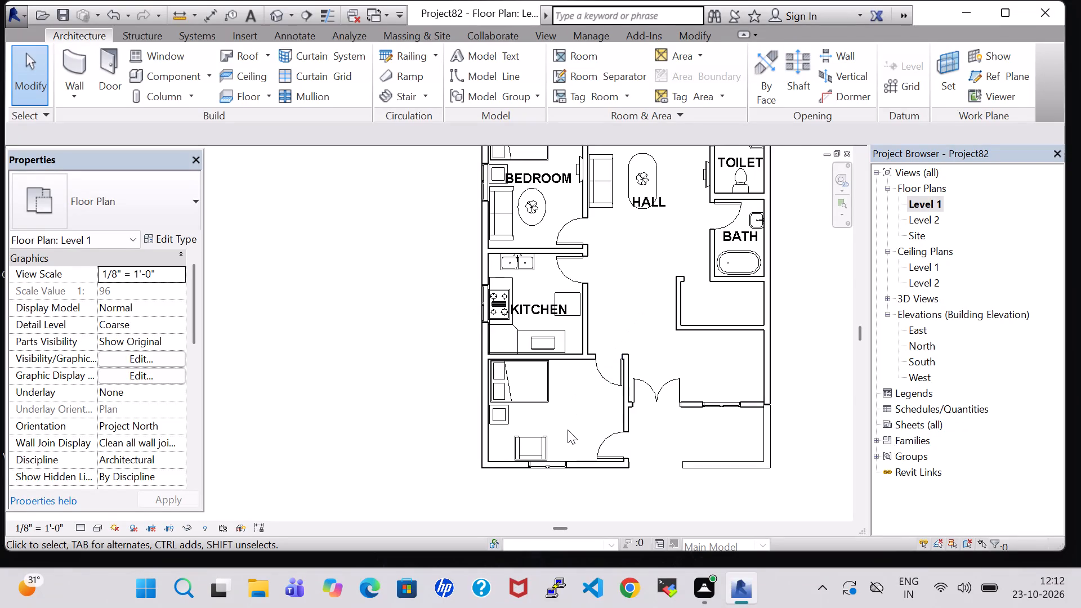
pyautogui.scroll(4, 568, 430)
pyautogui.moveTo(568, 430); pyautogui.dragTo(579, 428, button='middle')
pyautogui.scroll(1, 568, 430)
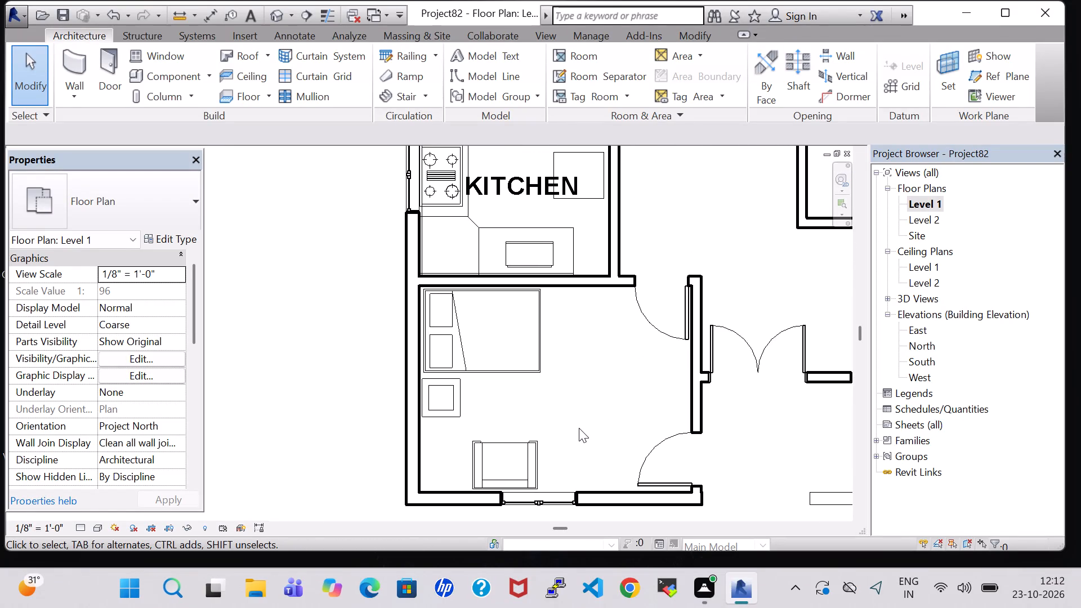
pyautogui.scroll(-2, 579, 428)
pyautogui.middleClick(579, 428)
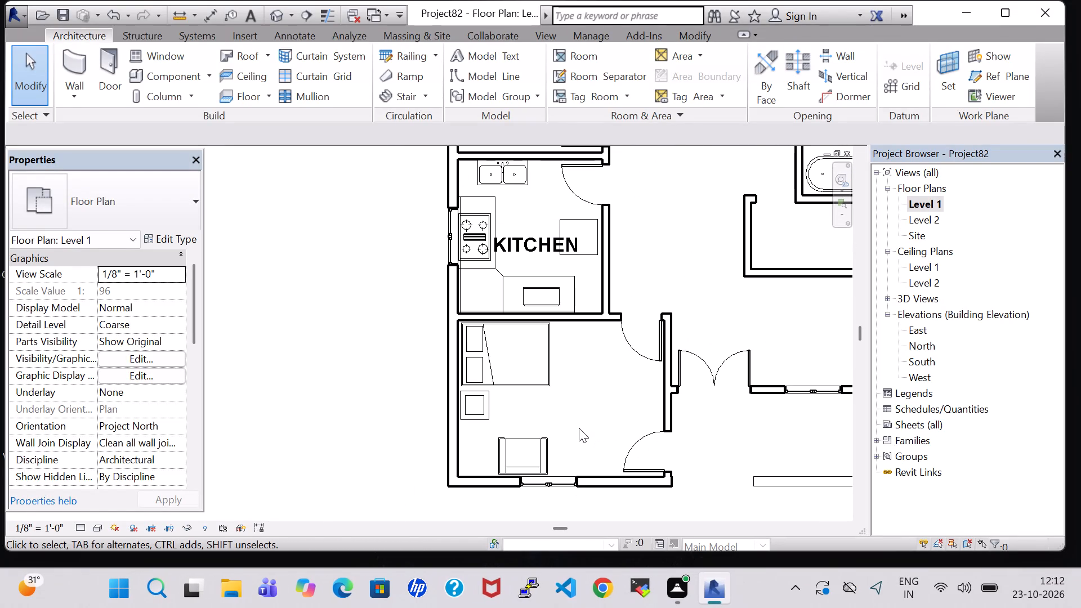
# Place another Sofa-Corbu in the open floor area southeast of the new bed, with its back towards the south wall.
pyautogui.scroll(-2, 579, 428)
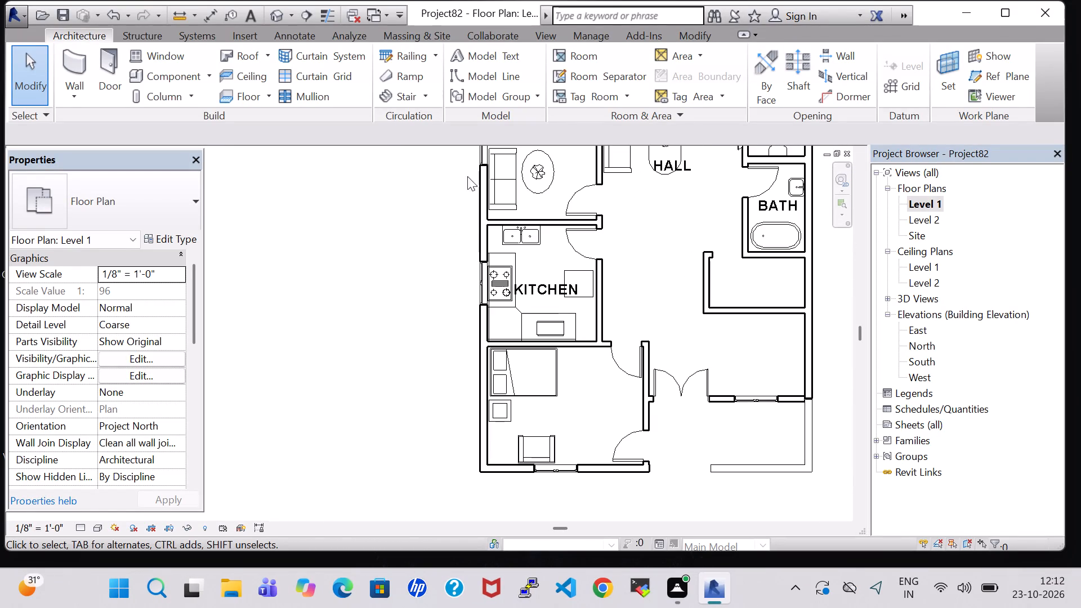
pyautogui.click(500, 187)
pyautogui.rightClick(499, 187)
pyautogui.click(589, 302)
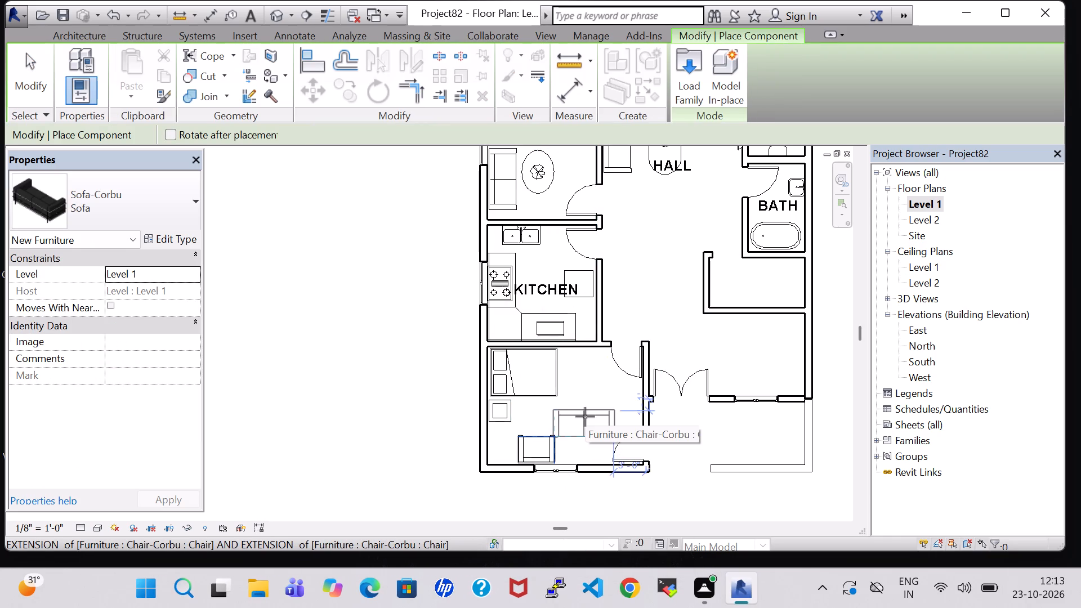
pyautogui.press('space')
pyautogui.press('space')
pyautogui.press('space')
pyautogui.click(585, 417)
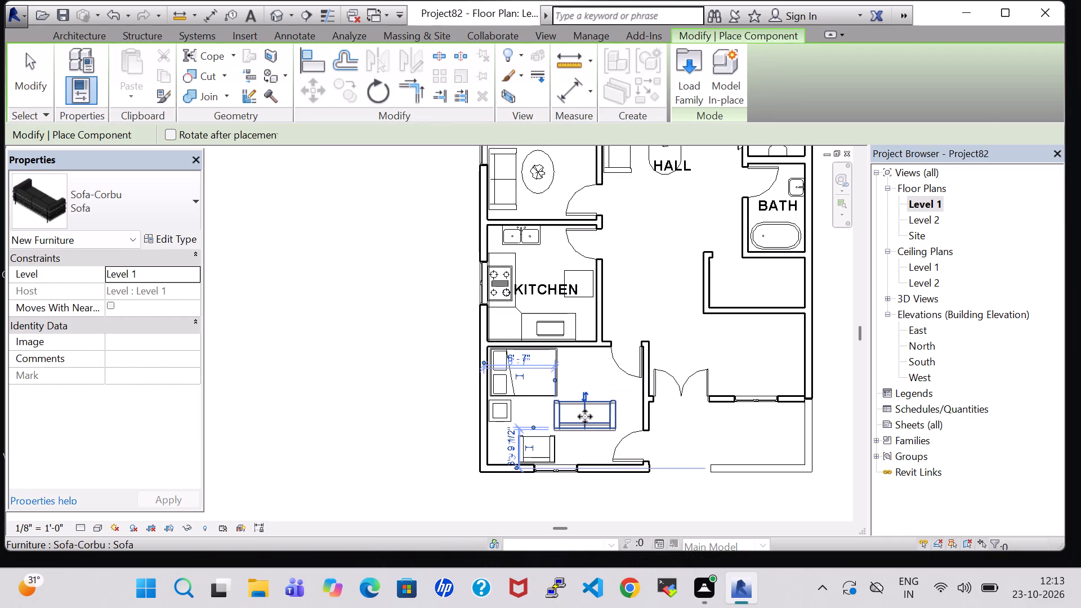
pyautogui.press('Escape')
pyautogui.press('Escape')
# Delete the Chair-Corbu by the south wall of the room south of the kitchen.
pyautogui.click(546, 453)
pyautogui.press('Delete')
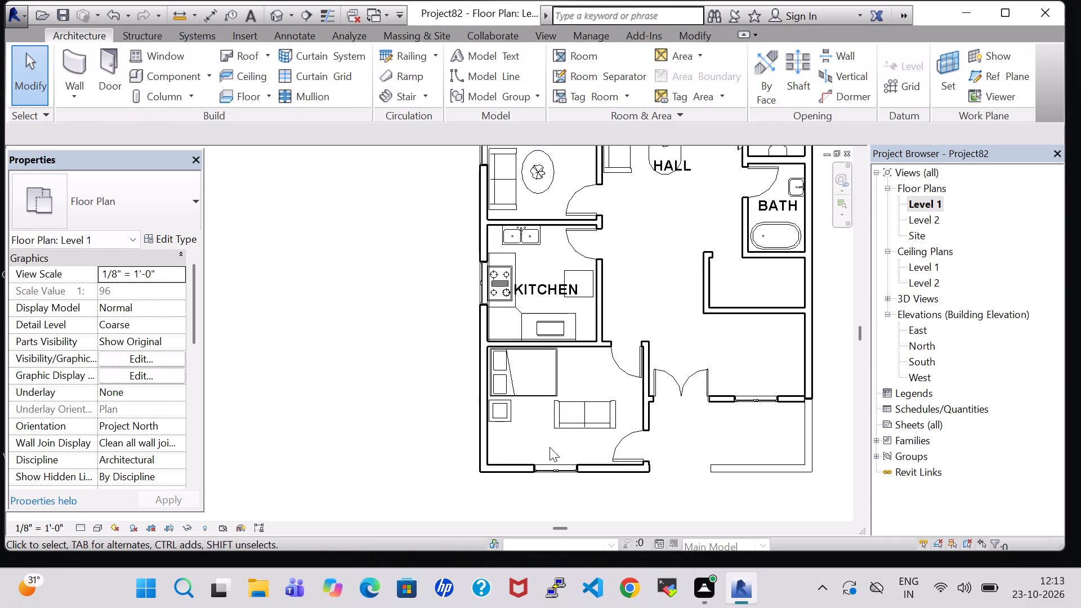
# Nudge the new sofa south and west until it stands against the south wall, centred roughly on the window.
pyautogui.click(581, 426)
pyautogui.press('Down')
pyautogui.press('Down')
pyautogui.press('Down')
pyautogui.press('Down')
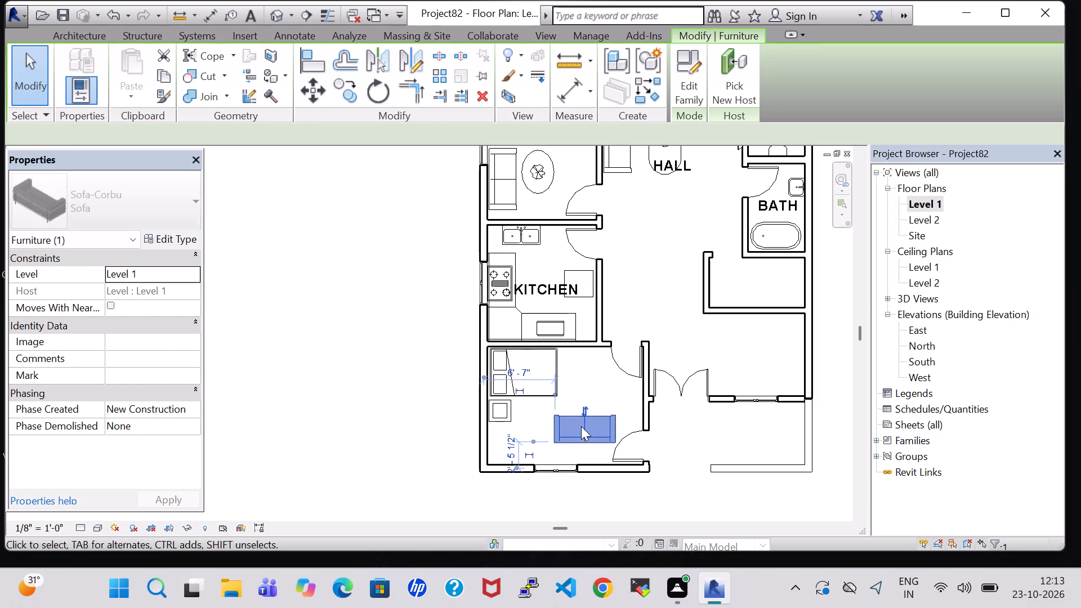
pyautogui.press('Down')
pyautogui.press('Down')
pyautogui.press('Down')
pyautogui.press('Down')
pyautogui.press('Down')
pyautogui.press('Left')
pyautogui.press('Left')
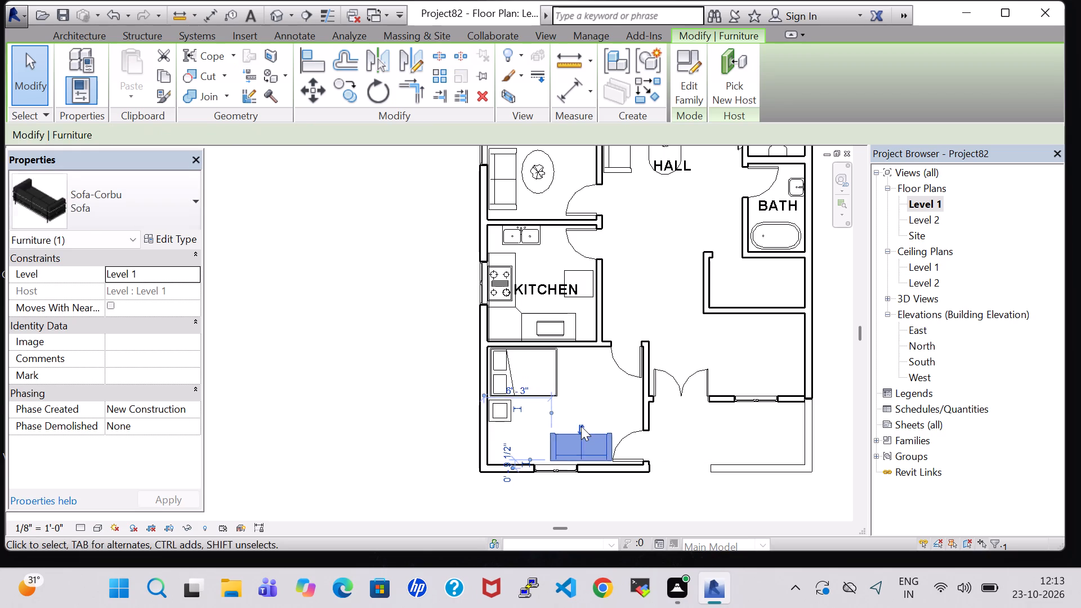
pyautogui.press('Left')
pyautogui.press('Left')
pyautogui.press('Left')
pyautogui.press('Left')
pyautogui.press('Left')
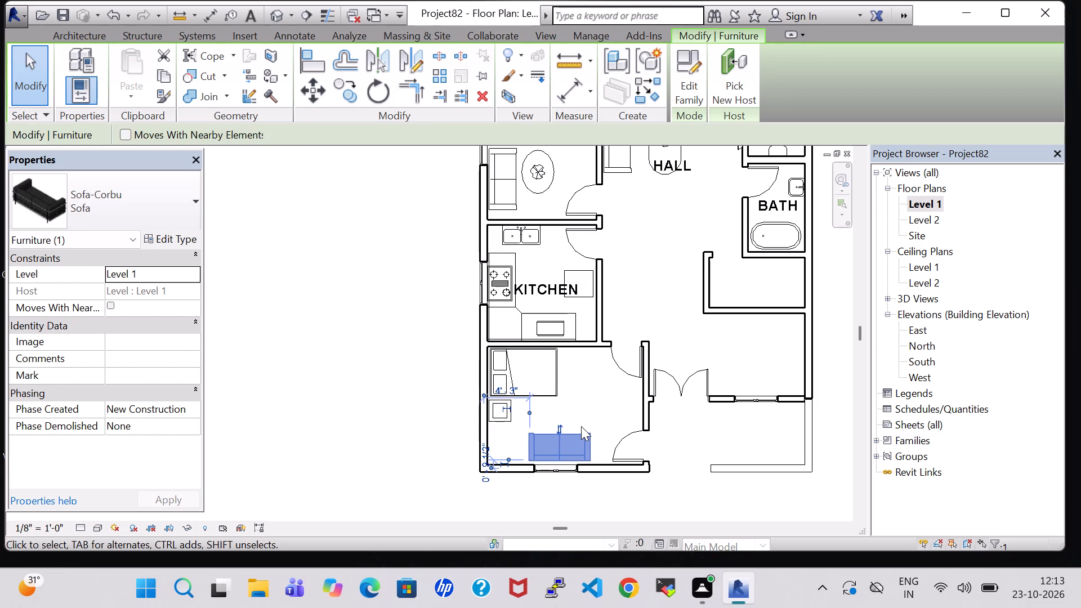
pyautogui.press('Down')
pyautogui.click(579, 401)
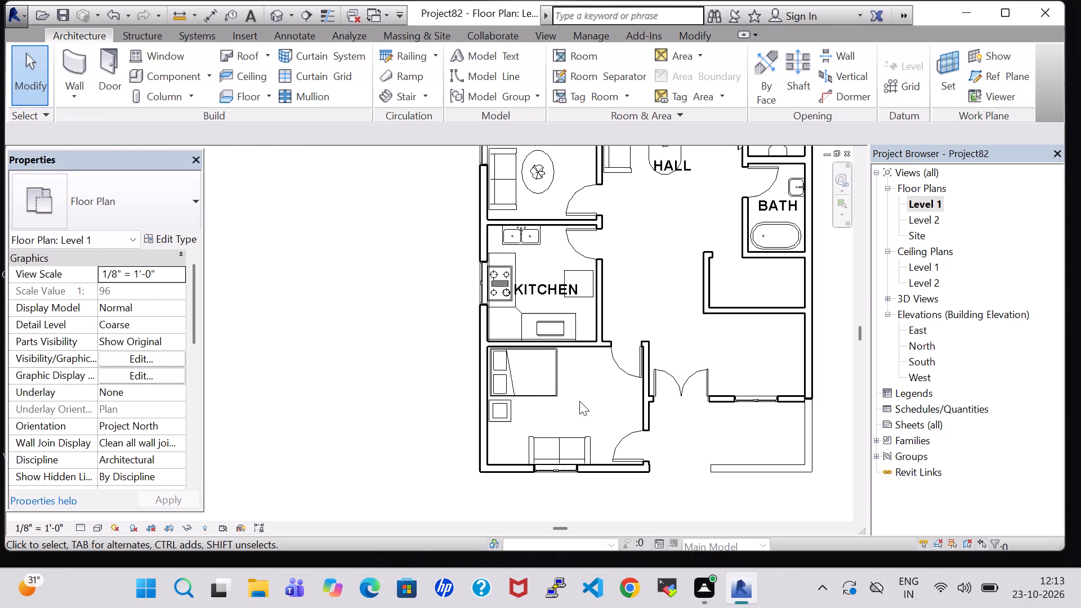
# Nudge the sofa slightly north, leaving a small gap between its back and the south wall.
pyautogui.scroll(3, 579, 401)
pyautogui.click(560, 458)
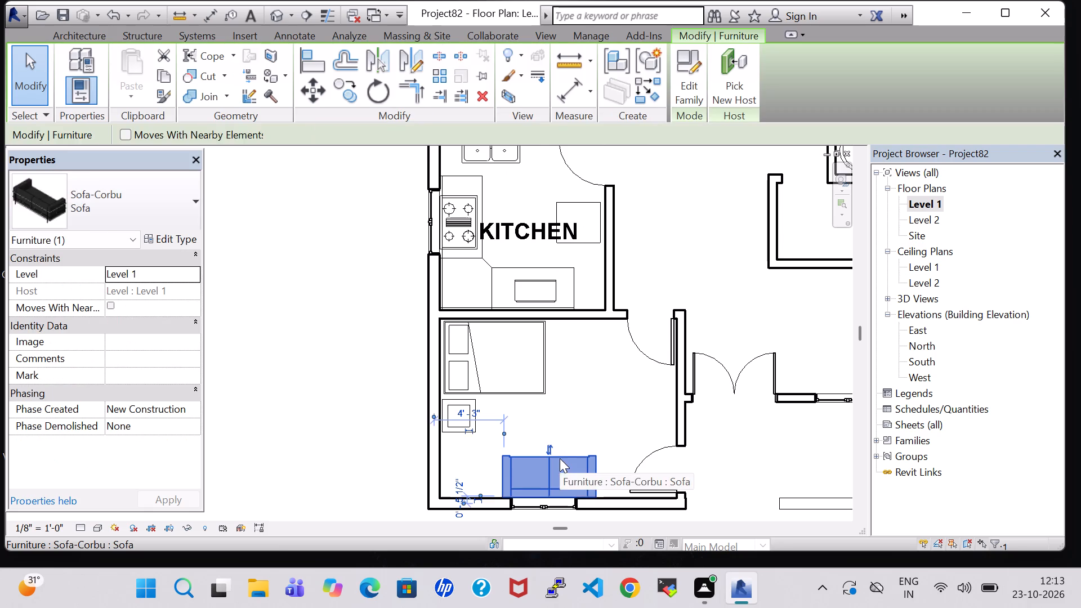
pyautogui.press('Up')
pyautogui.click(576, 428)
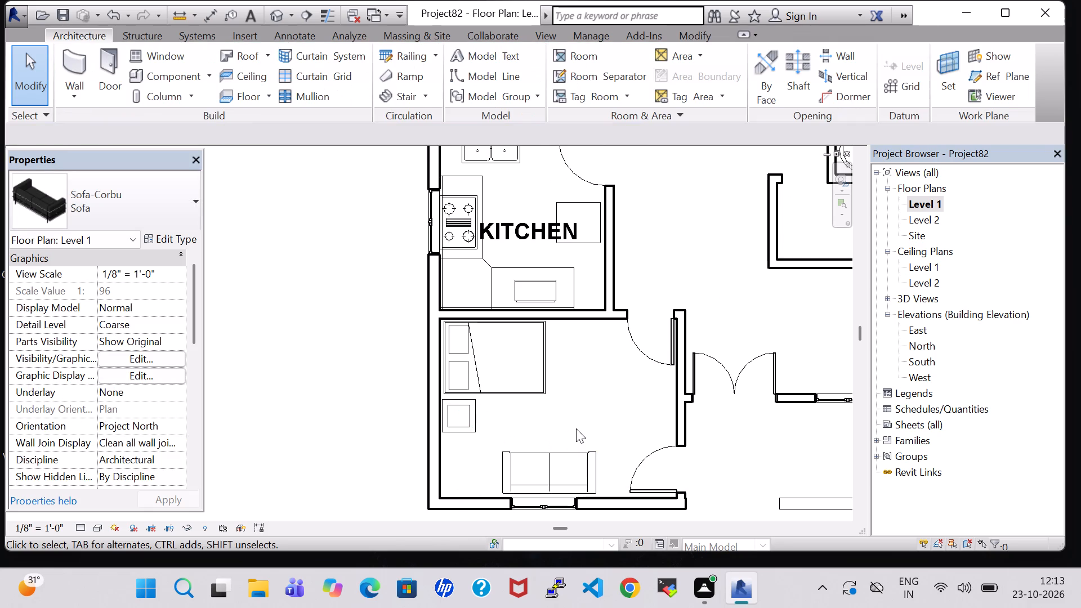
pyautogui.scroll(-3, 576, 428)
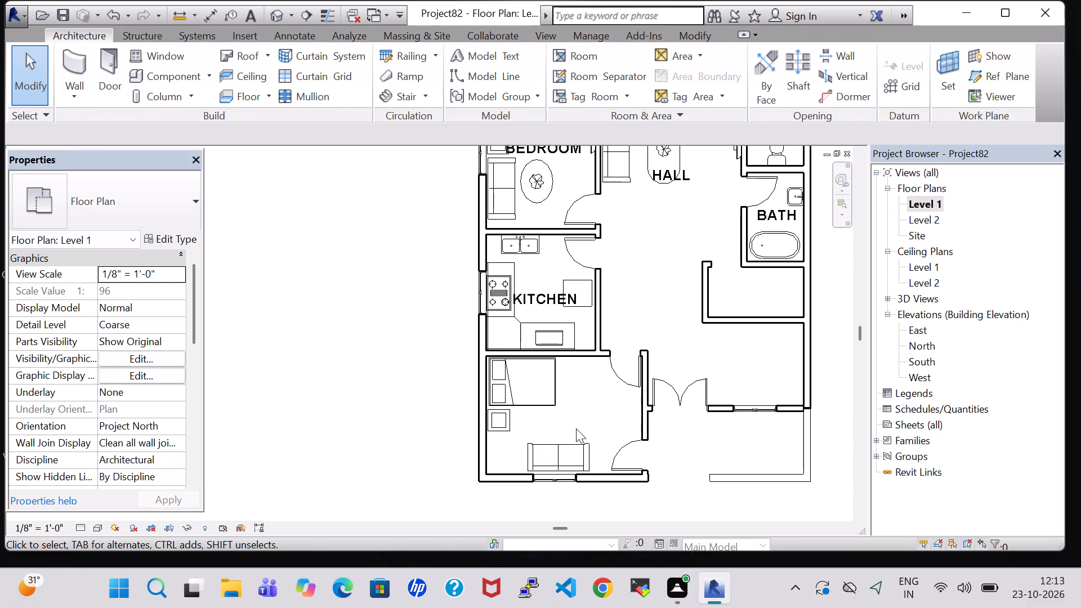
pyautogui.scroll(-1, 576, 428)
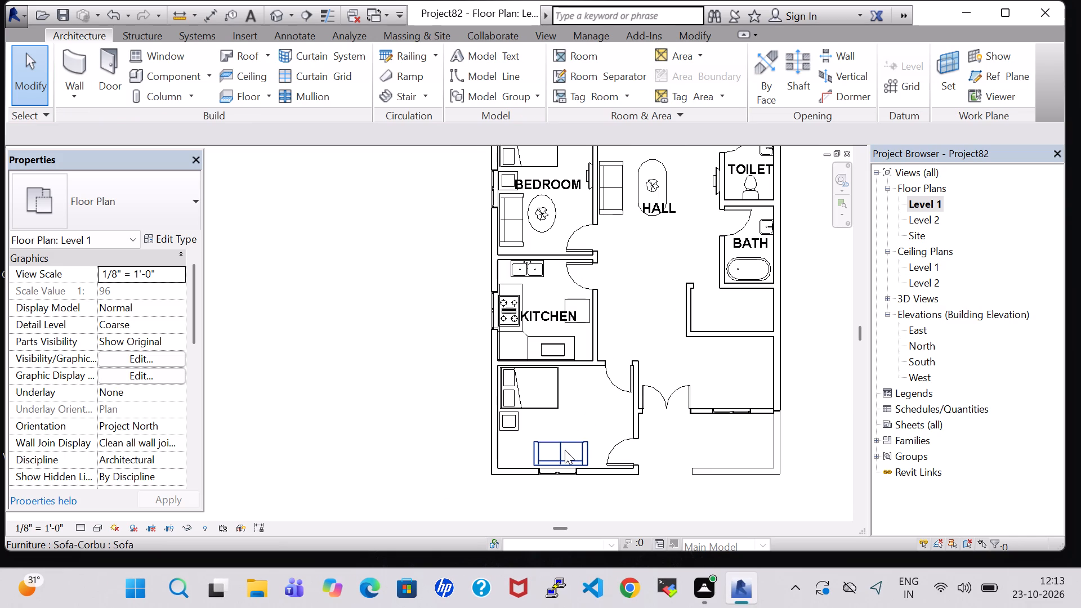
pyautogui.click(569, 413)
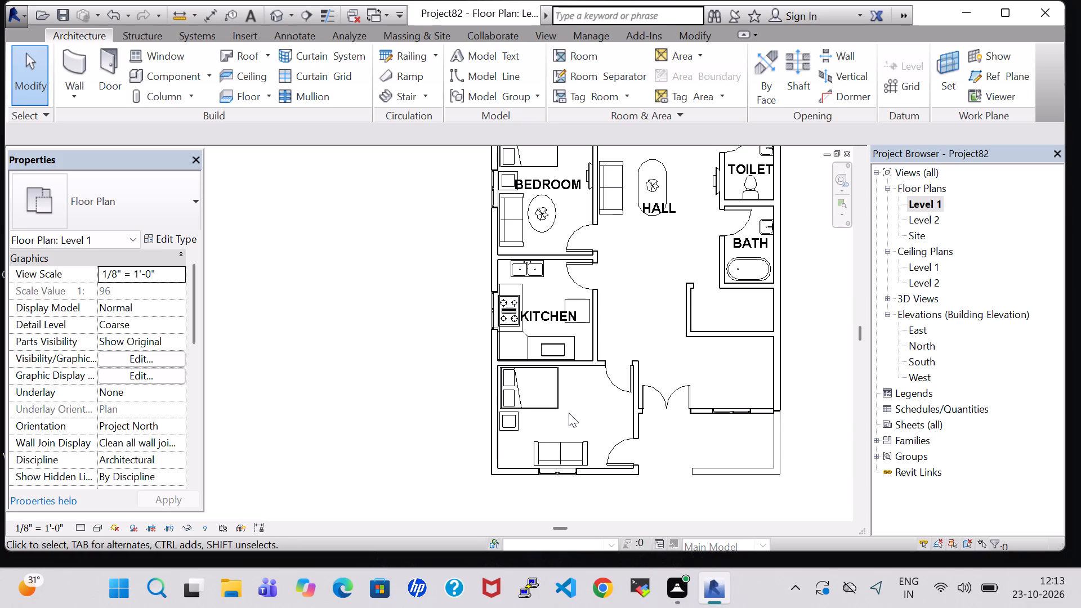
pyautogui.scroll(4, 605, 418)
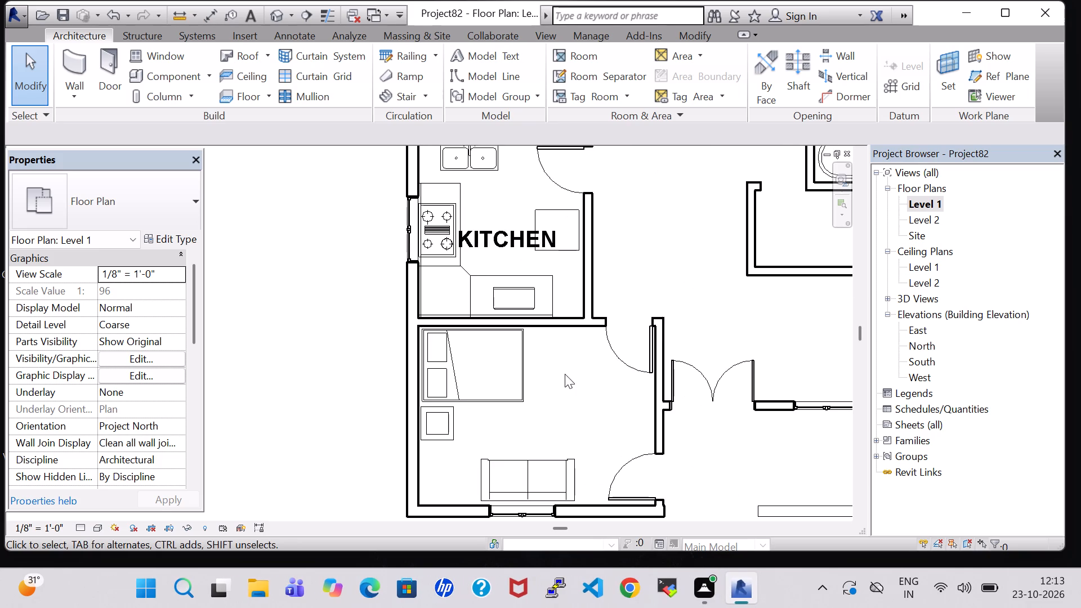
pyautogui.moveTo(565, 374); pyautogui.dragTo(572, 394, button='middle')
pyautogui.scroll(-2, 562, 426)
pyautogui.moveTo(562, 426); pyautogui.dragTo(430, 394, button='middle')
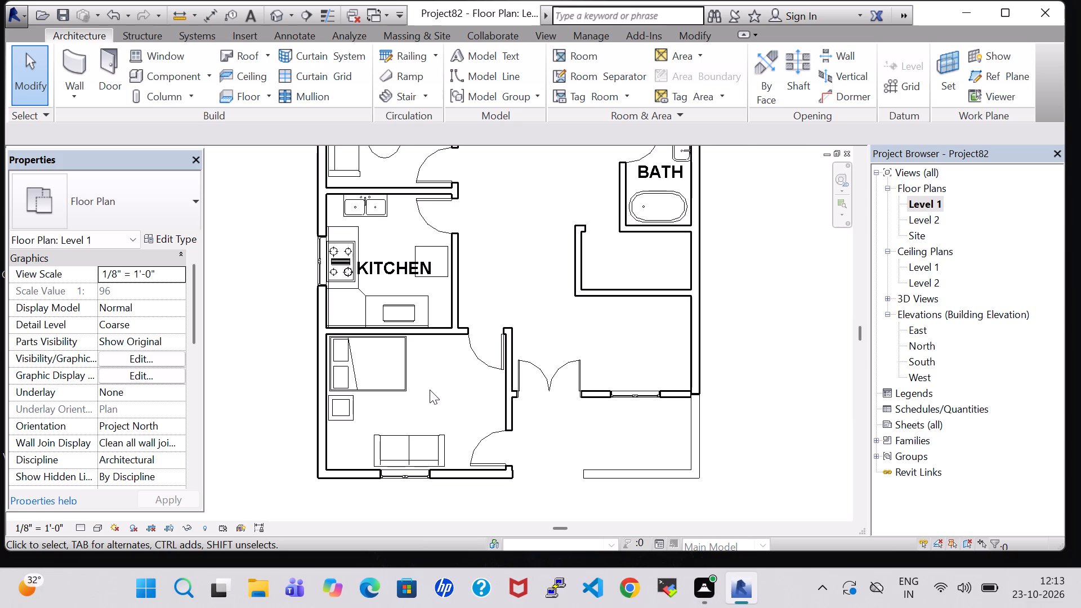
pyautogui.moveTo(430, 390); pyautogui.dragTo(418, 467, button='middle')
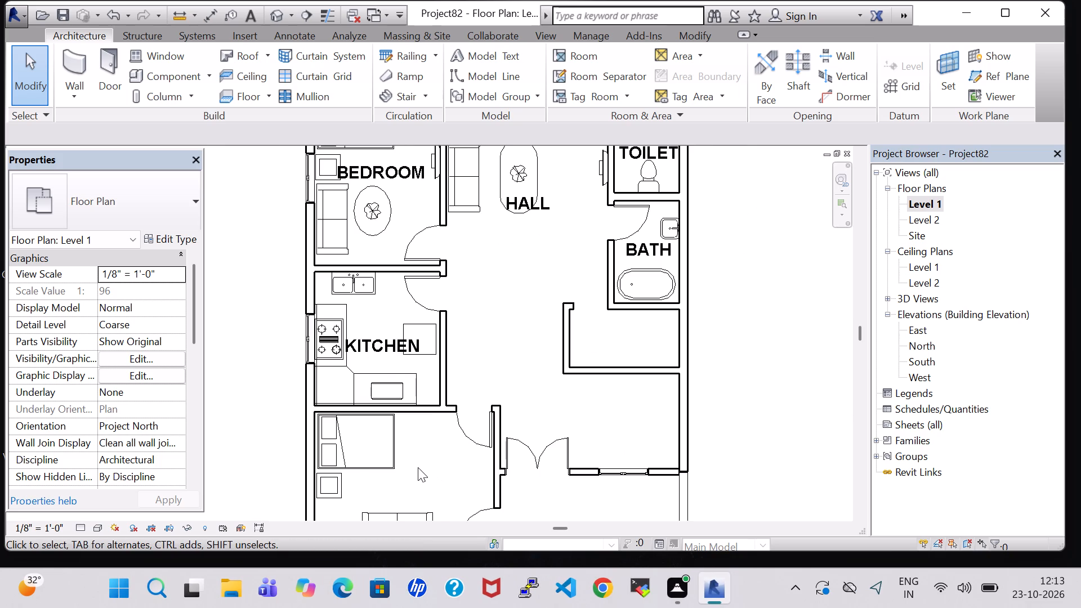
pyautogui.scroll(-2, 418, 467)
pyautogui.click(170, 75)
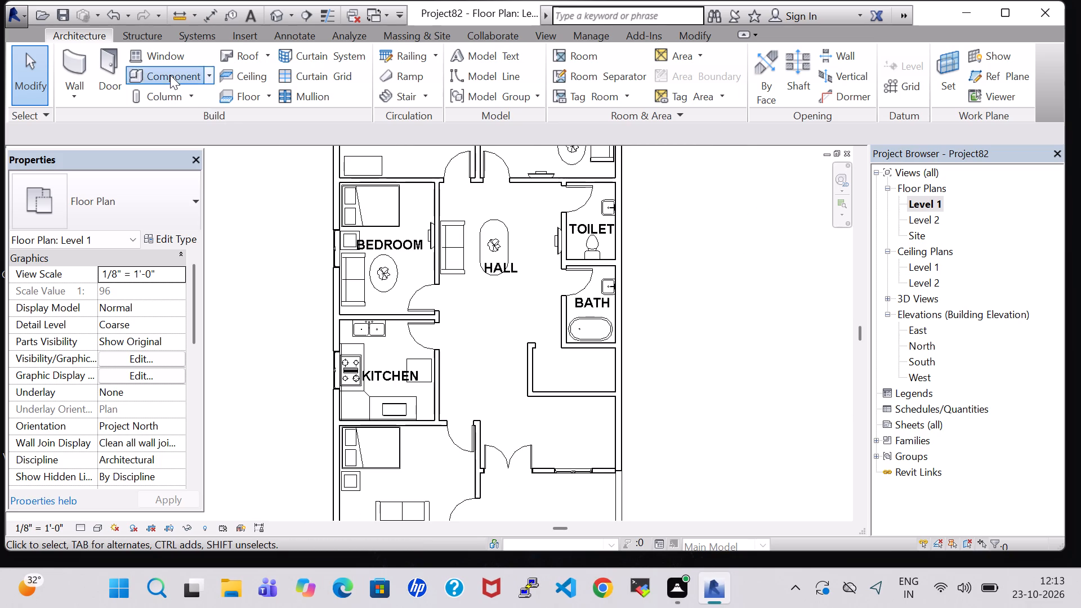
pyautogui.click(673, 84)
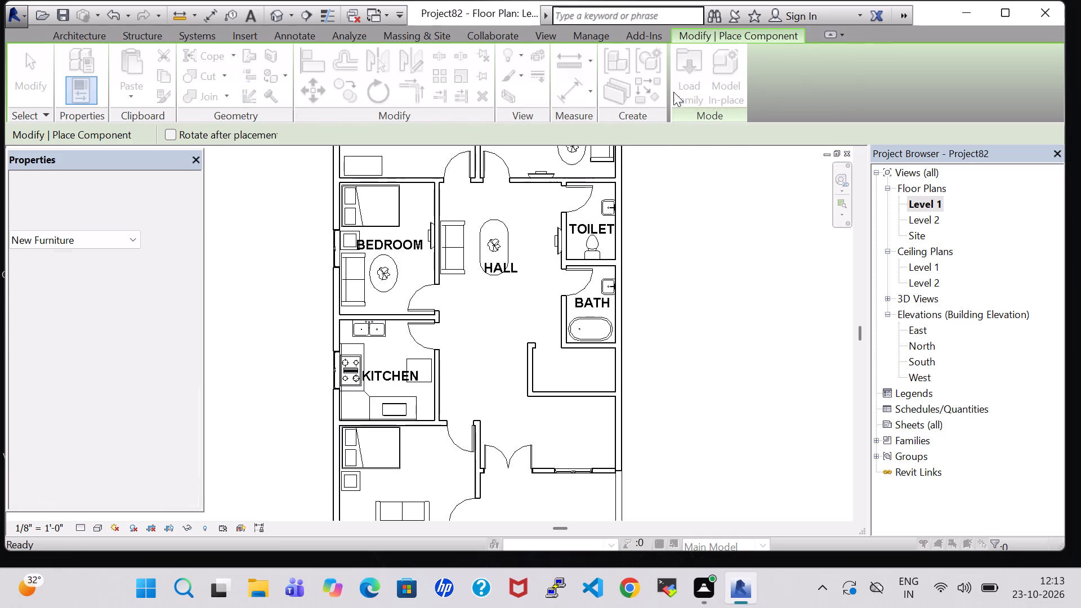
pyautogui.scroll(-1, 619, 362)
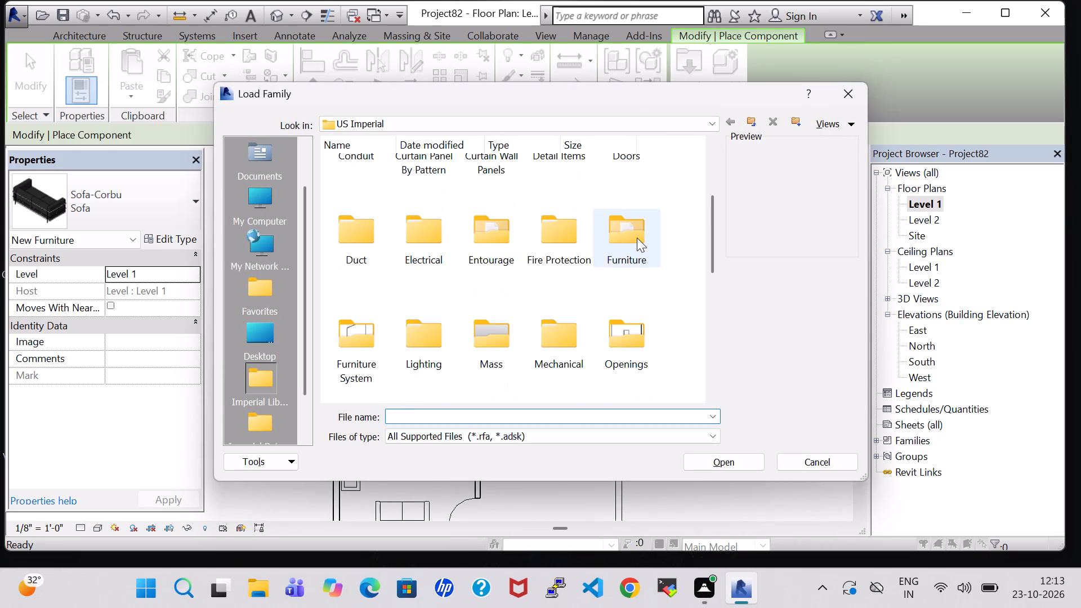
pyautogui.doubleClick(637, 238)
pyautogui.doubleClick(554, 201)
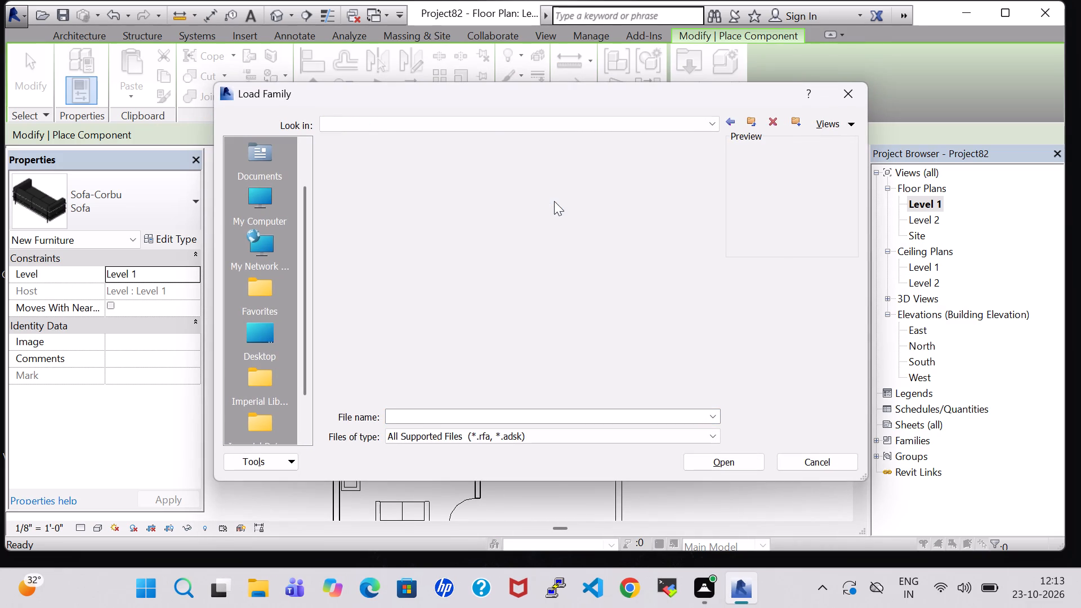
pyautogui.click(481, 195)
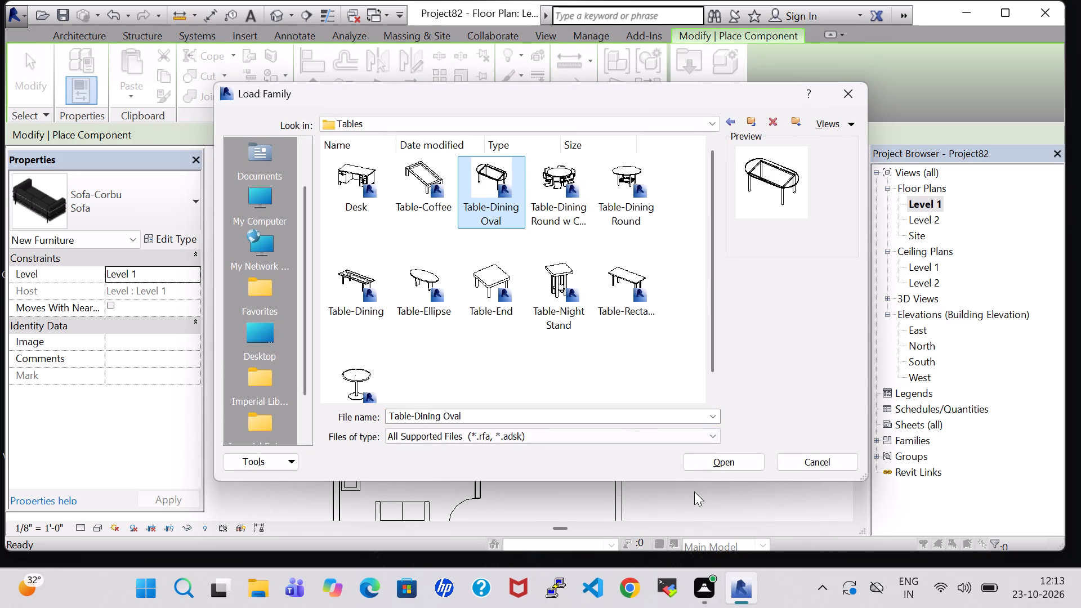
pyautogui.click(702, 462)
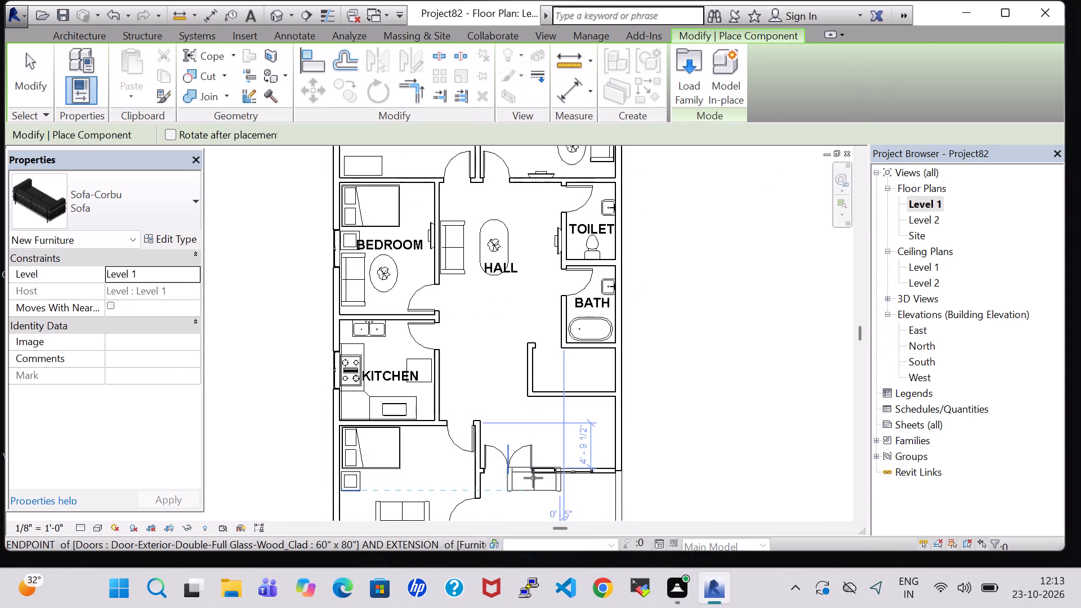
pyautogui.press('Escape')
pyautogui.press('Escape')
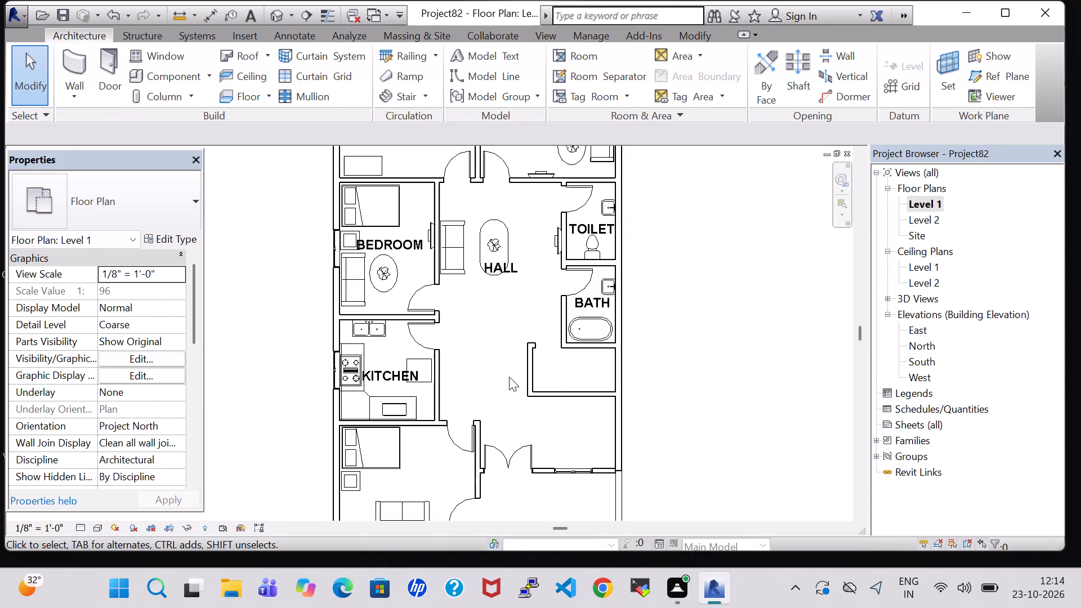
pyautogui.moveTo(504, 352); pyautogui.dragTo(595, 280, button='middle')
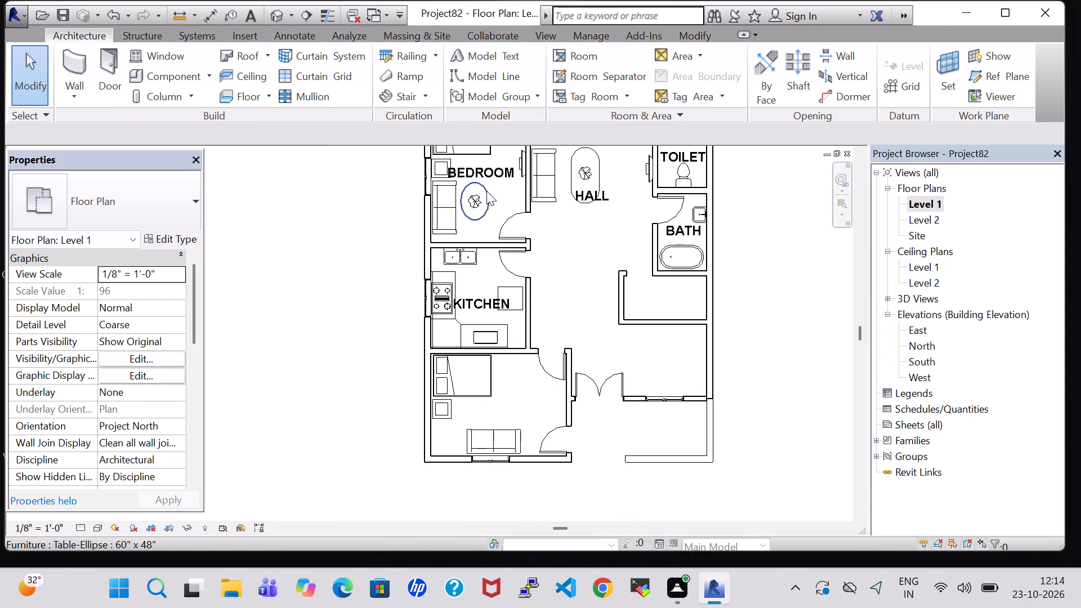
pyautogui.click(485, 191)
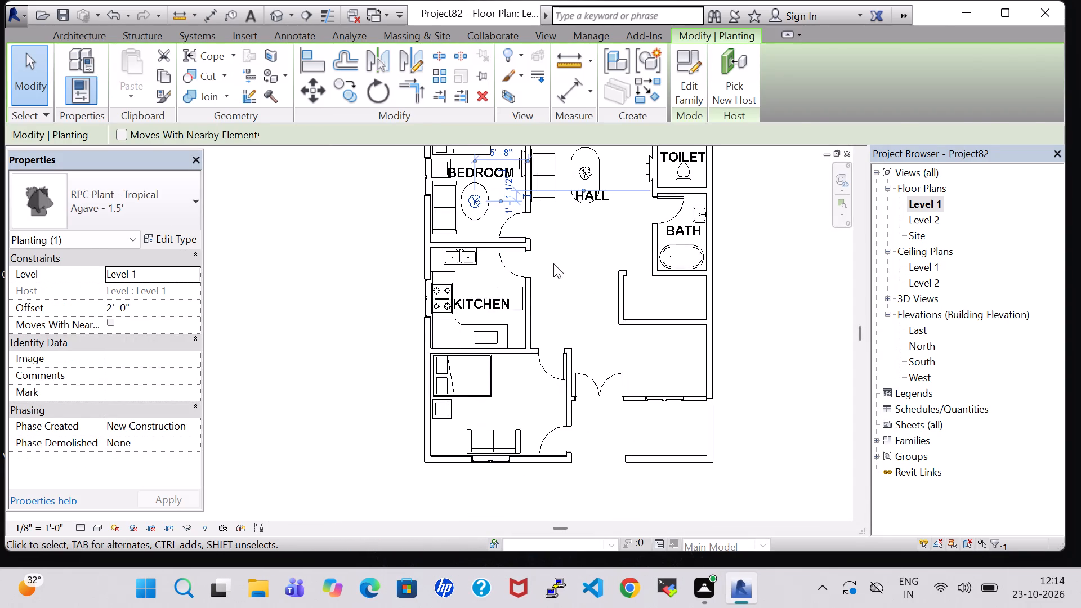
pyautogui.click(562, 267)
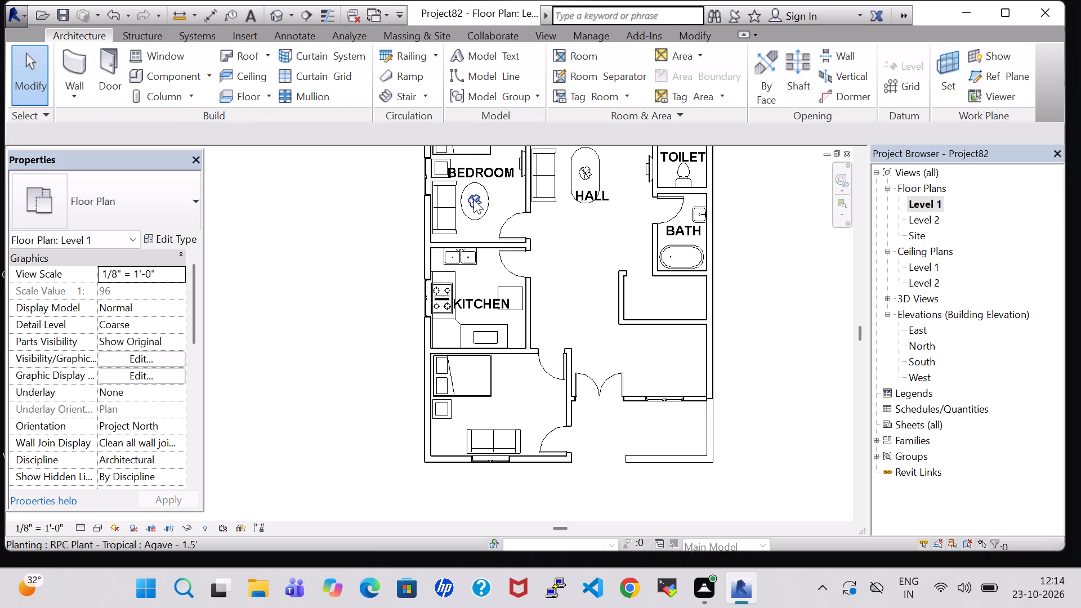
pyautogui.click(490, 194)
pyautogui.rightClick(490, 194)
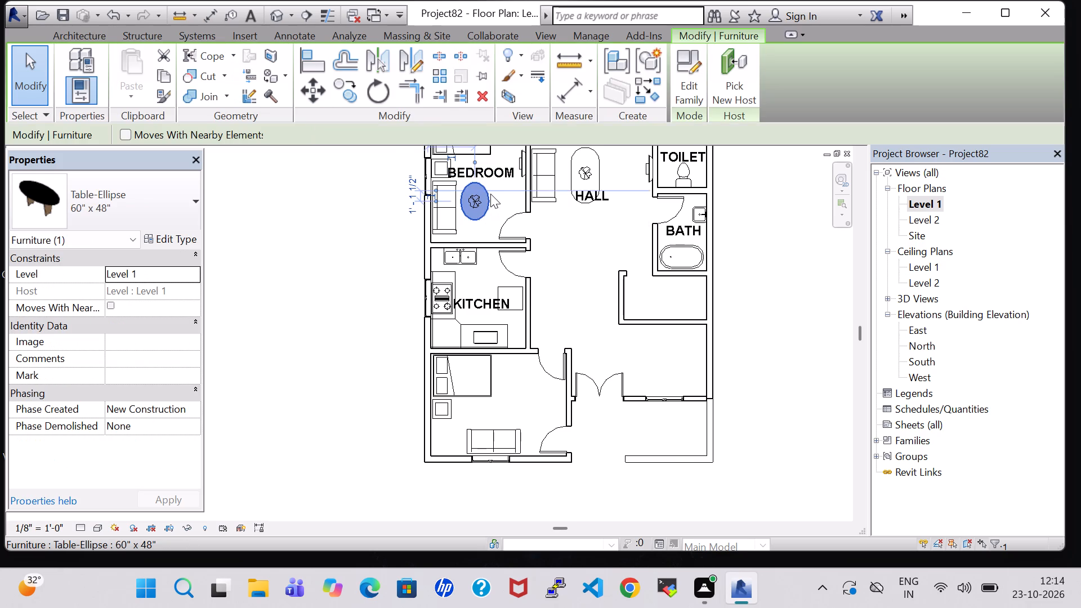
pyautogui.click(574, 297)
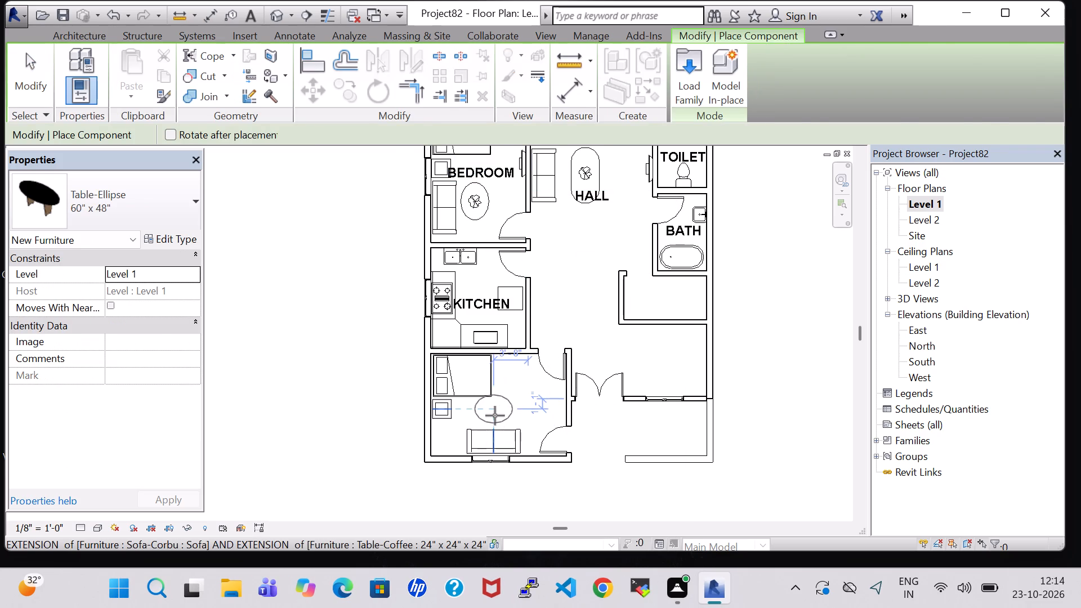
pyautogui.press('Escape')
# Place a tagged room in the furnished room south of the kitchen, with its tag just above the sofa.
pyautogui.scroll(2, 495, 415)
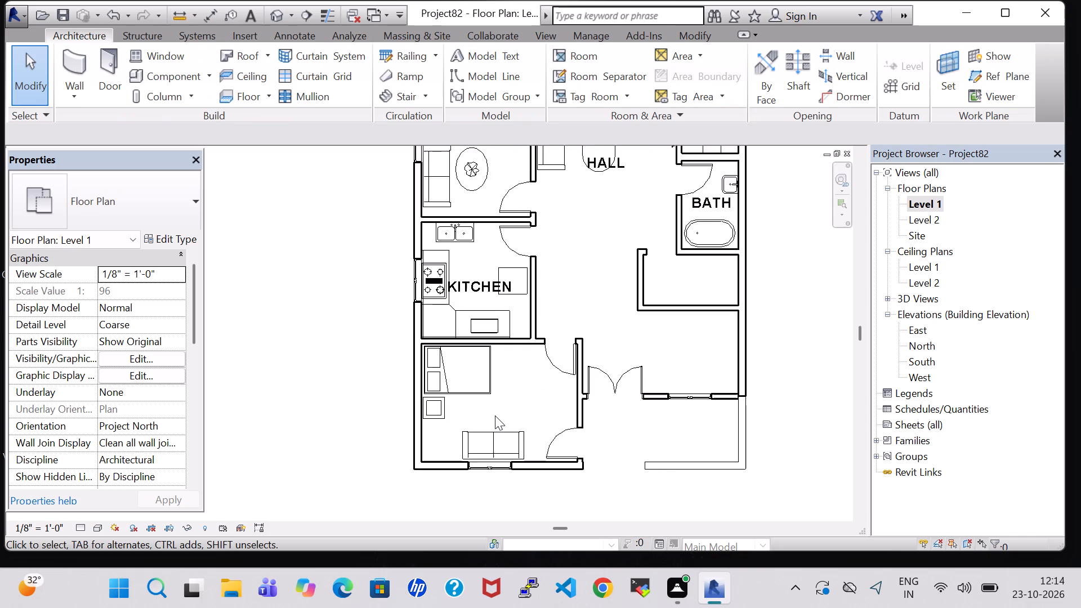
pyautogui.scroll(4, 495, 415)
pyautogui.scroll(-3, 495, 415)
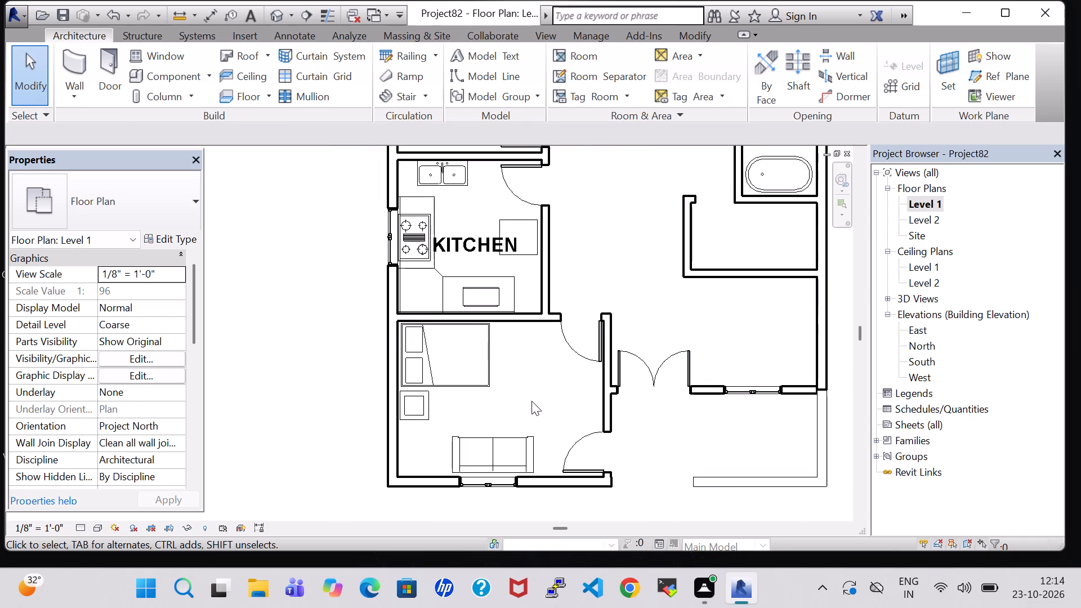
pyautogui.moveTo(533, 400); pyautogui.dragTo(483, 446, button='middle')
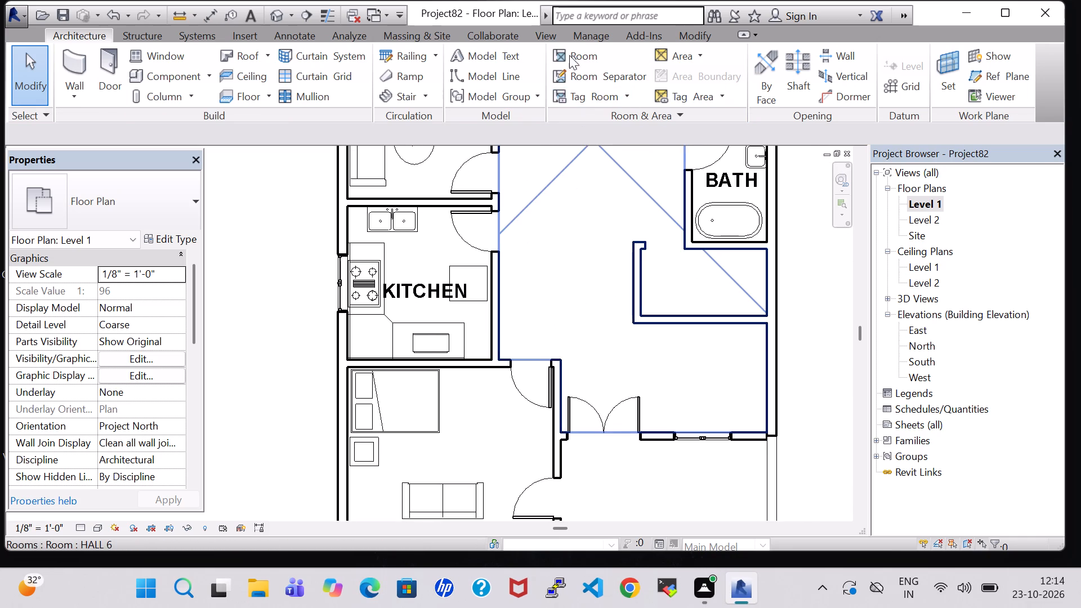
pyautogui.click(568, 49)
pyautogui.click(453, 467)
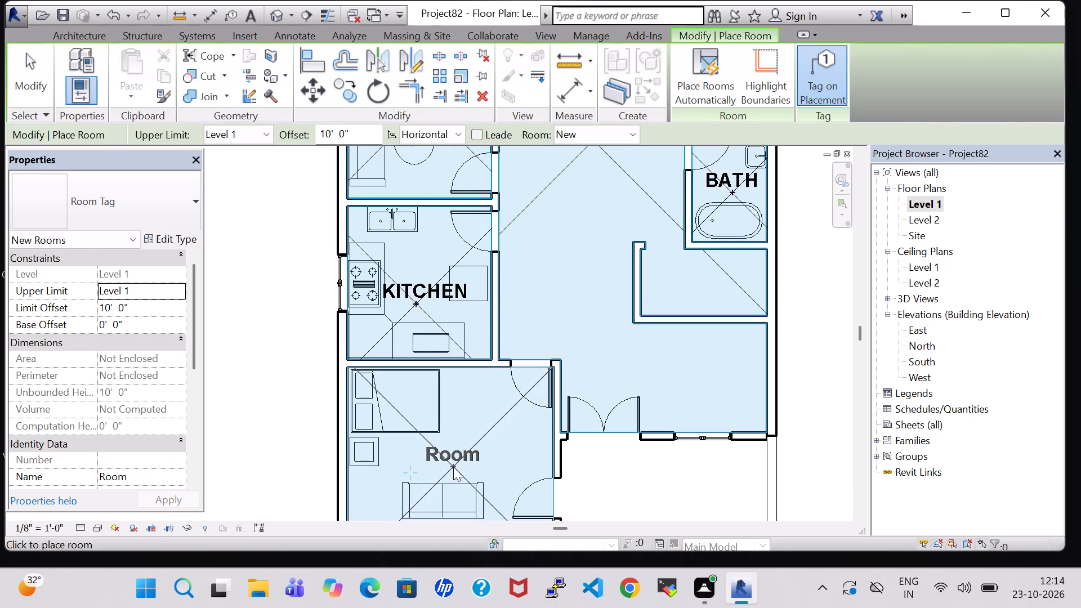
pyautogui.press('Escape')
# Rename the new room south of the kitchen as GUEST ROOM.
pyautogui.doubleClick(453, 459)
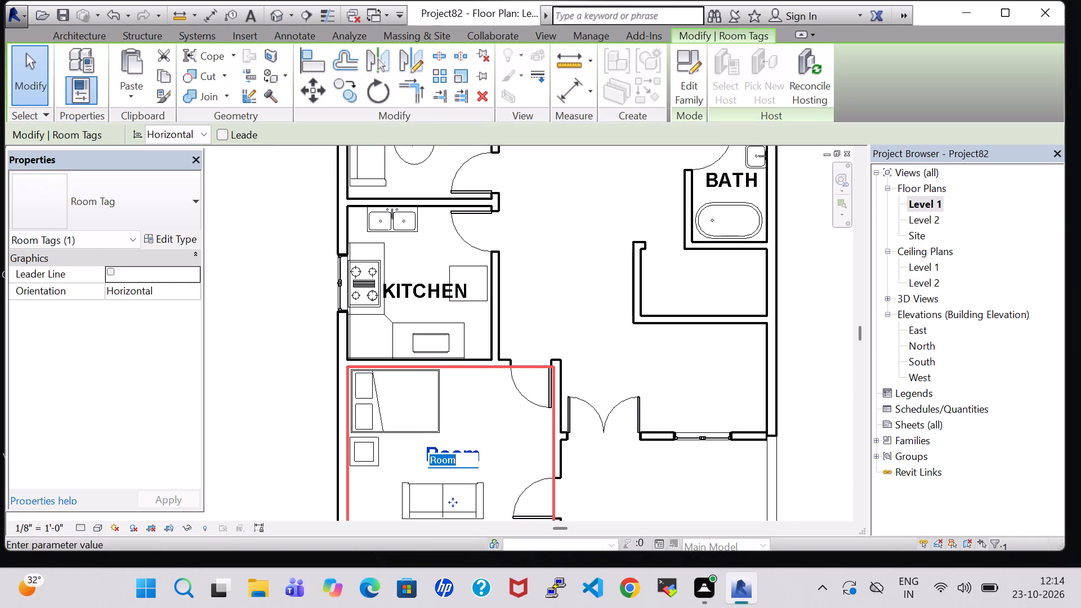
pyautogui.press('BackSpace')
pyautogui.write('GUEST ROOM')
pyautogui.press('Return')
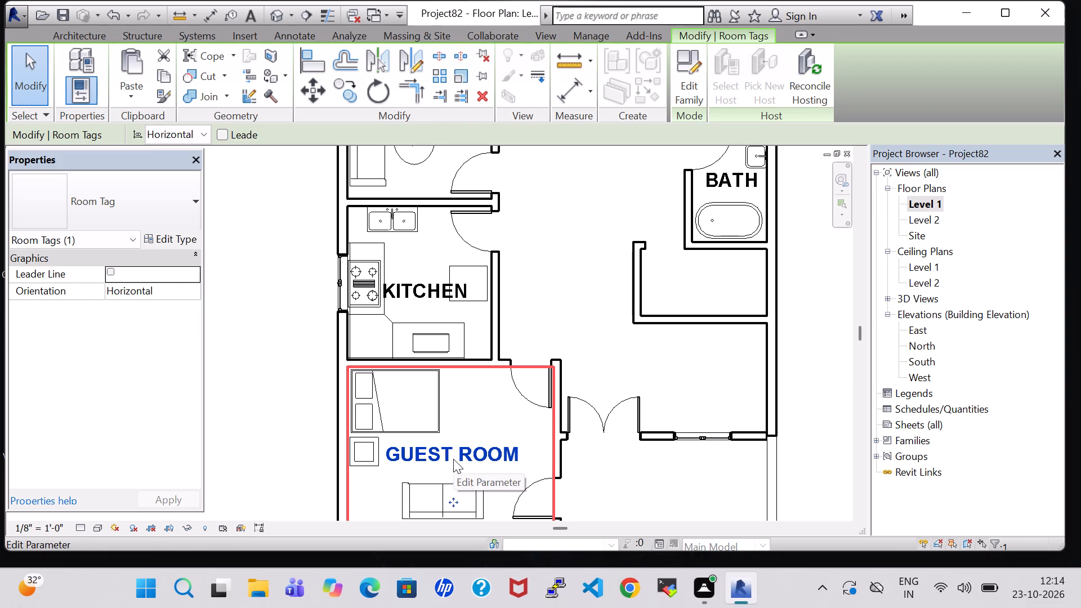
pyautogui.click(835, 385)
# Look over the Level 1 floor plan from the guest room and entrance up to the bedrooms for areas still unfurnished.
pyautogui.scroll(-5, 835, 385)
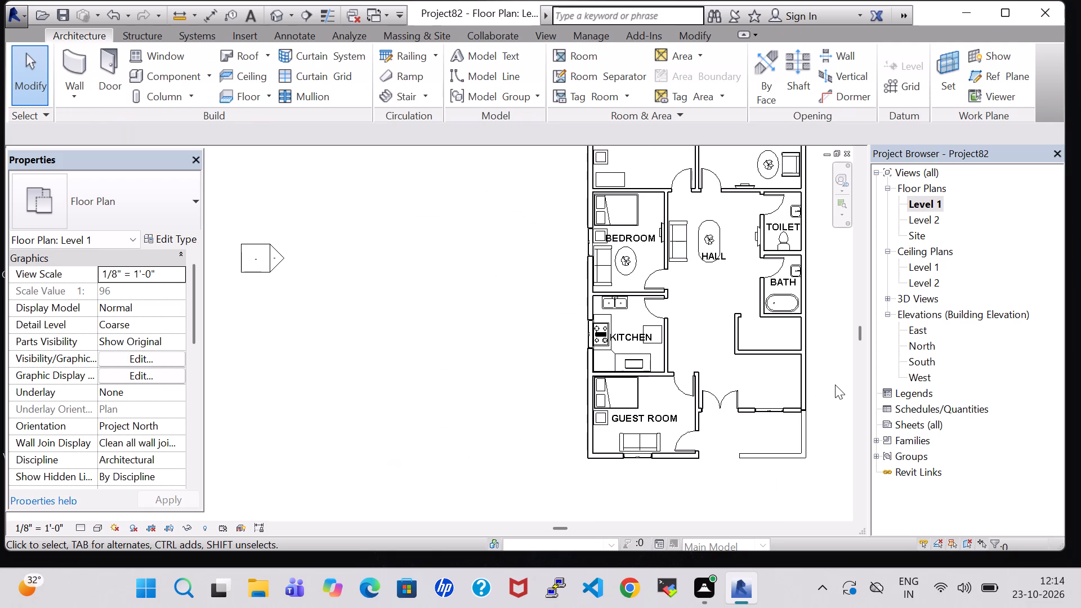
pyautogui.scroll(-1, 835, 391)
pyautogui.moveTo(833, 399); pyautogui.dragTo(691, 403, button='middle')
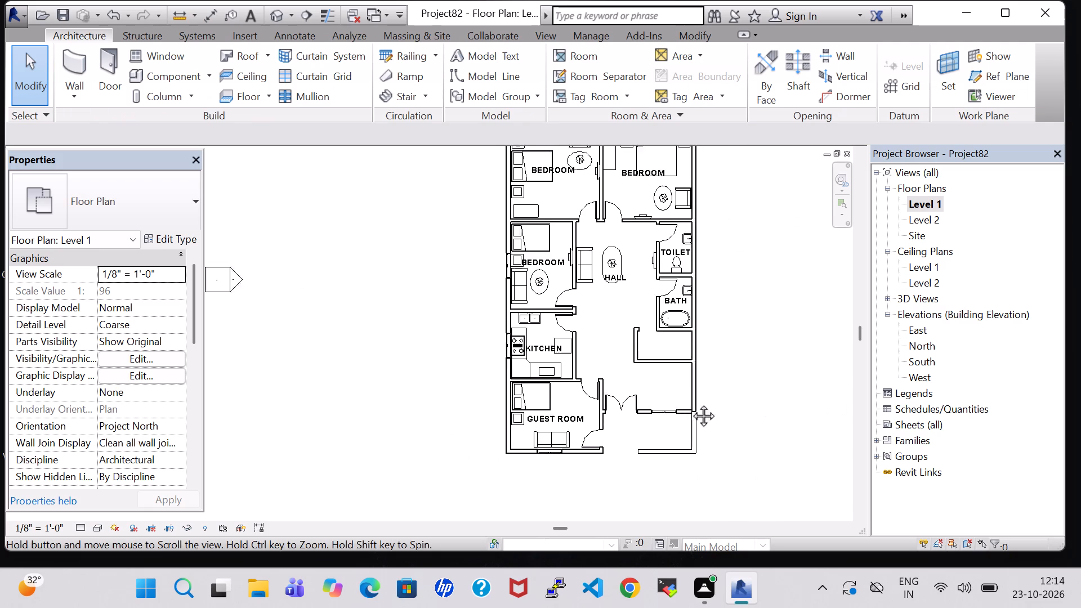
pyautogui.moveTo(691, 403); pyautogui.dragTo(640, 408, button='middle')
pyautogui.scroll(3, 640, 405)
pyautogui.moveTo(640, 405); pyautogui.dragTo(657, 381, button='middle')
pyautogui.middleClick(657, 381)
pyautogui.scroll(1, 657, 381)
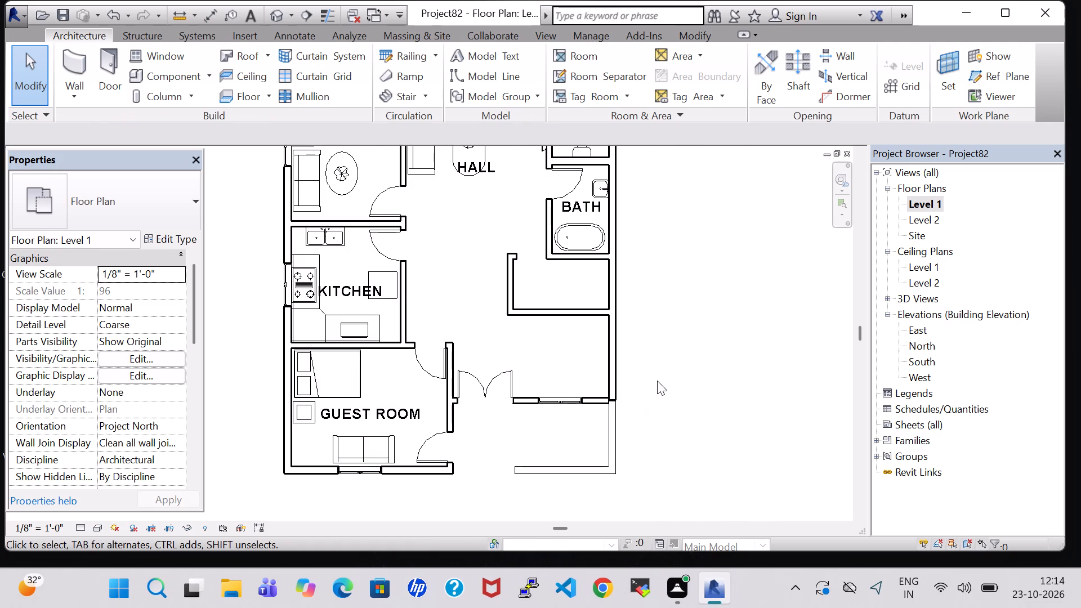
pyautogui.scroll(-2, 657, 381)
pyautogui.moveTo(667, 401); pyautogui.dragTo(666, 467, button='middle')
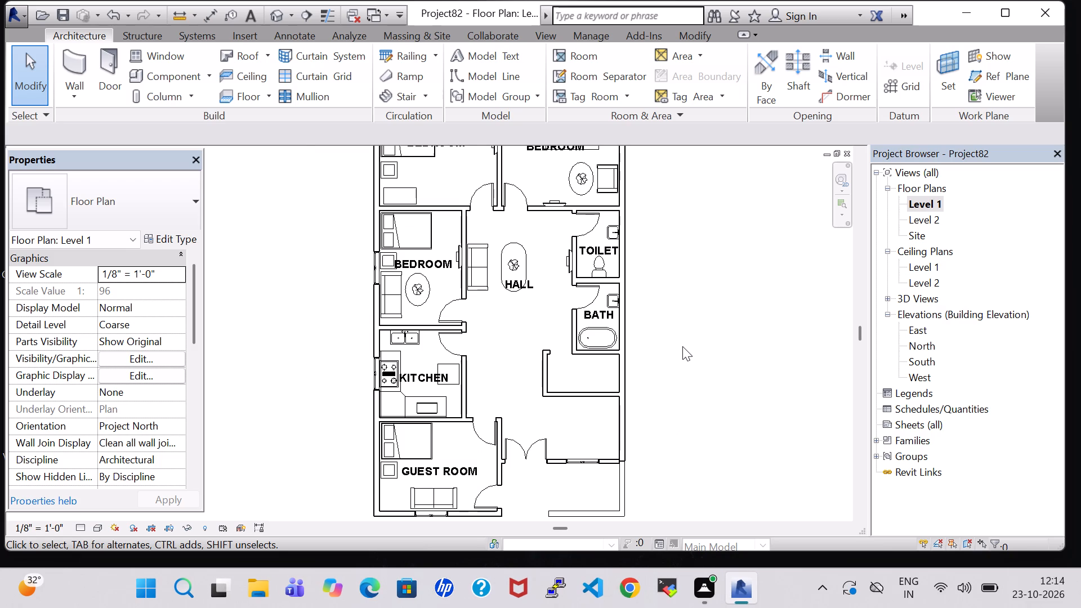
pyautogui.moveTo(682, 346); pyautogui.dragTo(680, 390, button='middle')
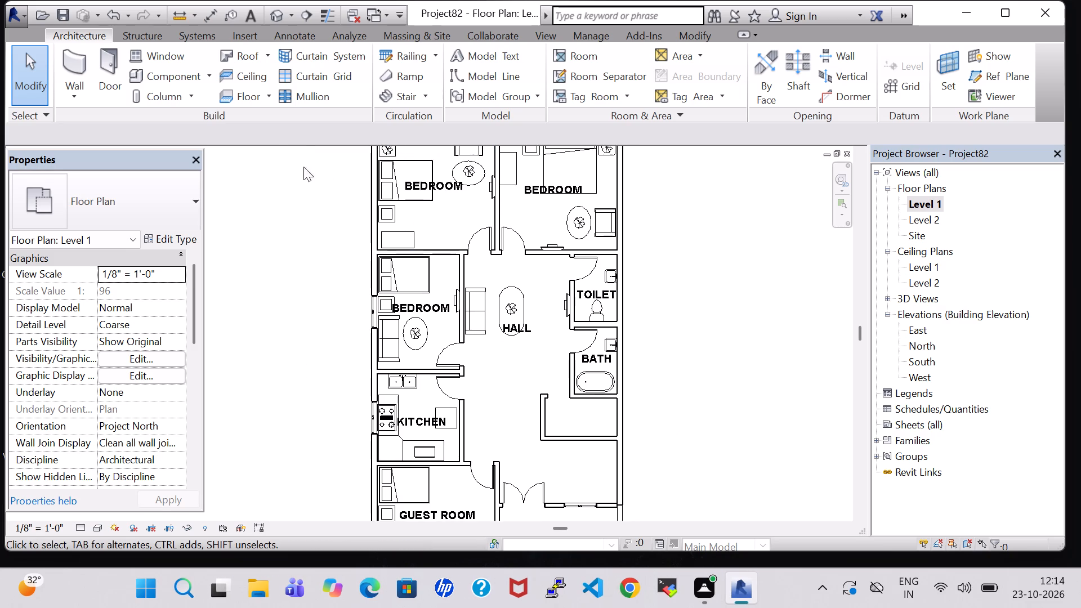
# Load the Shelving family from the Storage folder of the Furniture library for placement as a component.
pyautogui.click(169, 84)
pyautogui.click(695, 92)
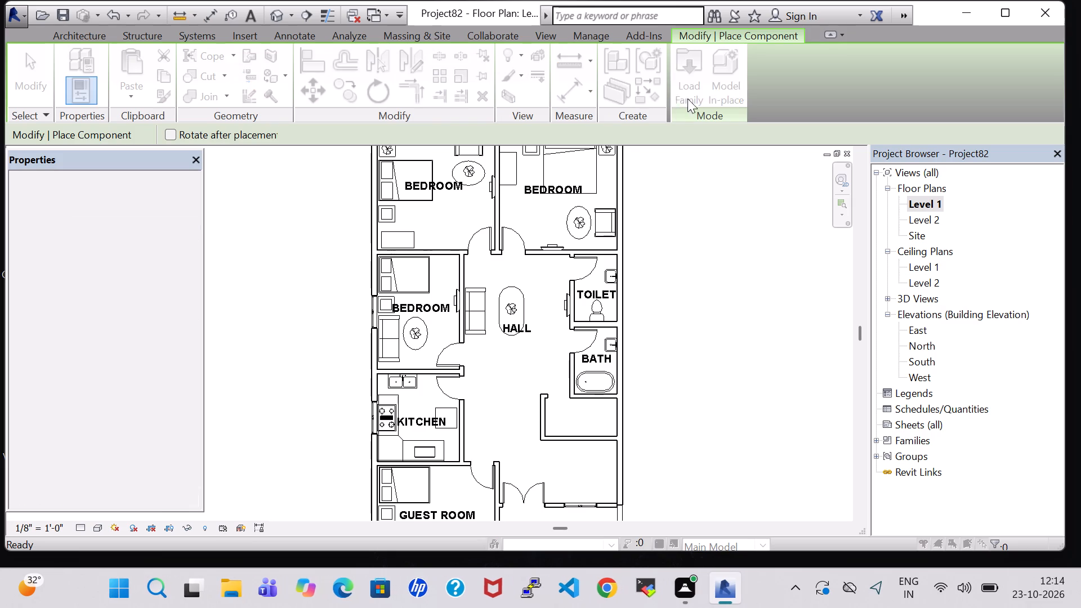
pyautogui.scroll(-1, 565, 334)
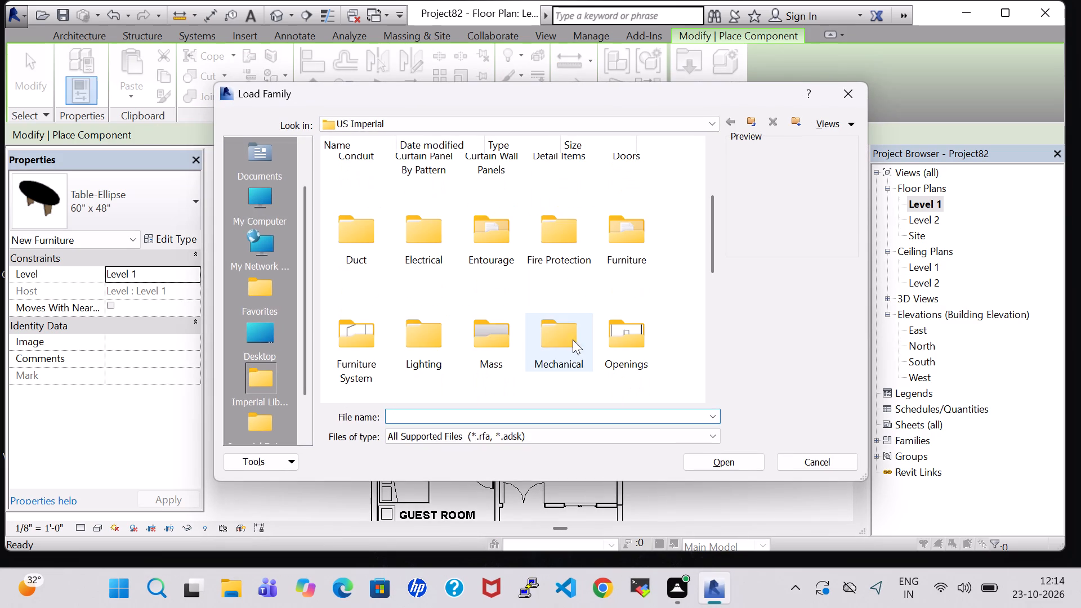
pyautogui.click(624, 268)
pyautogui.doubleClick(623, 247)
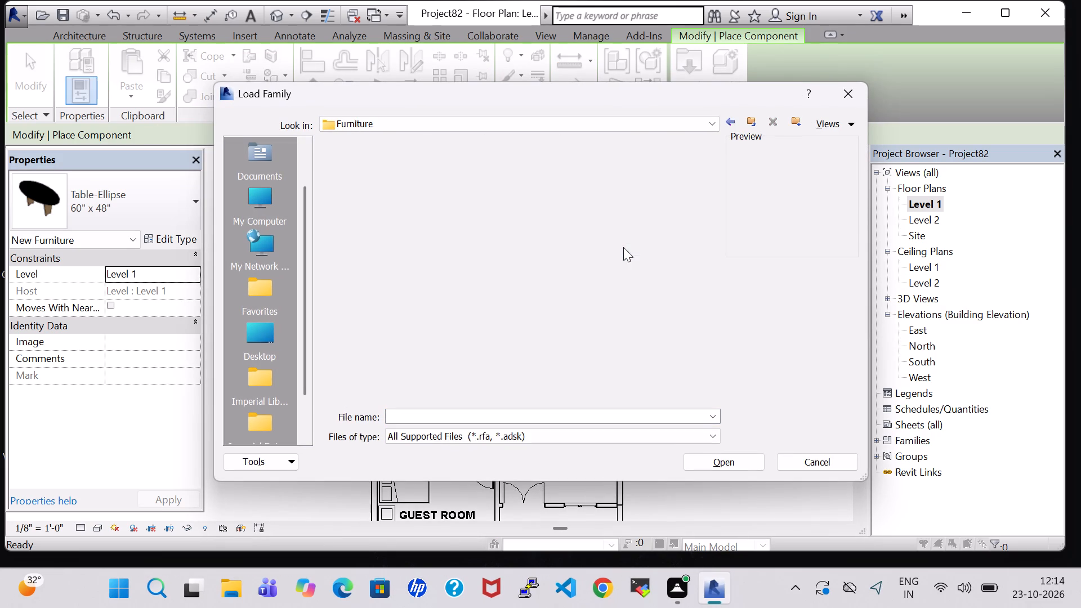
pyautogui.doubleClick(560, 195)
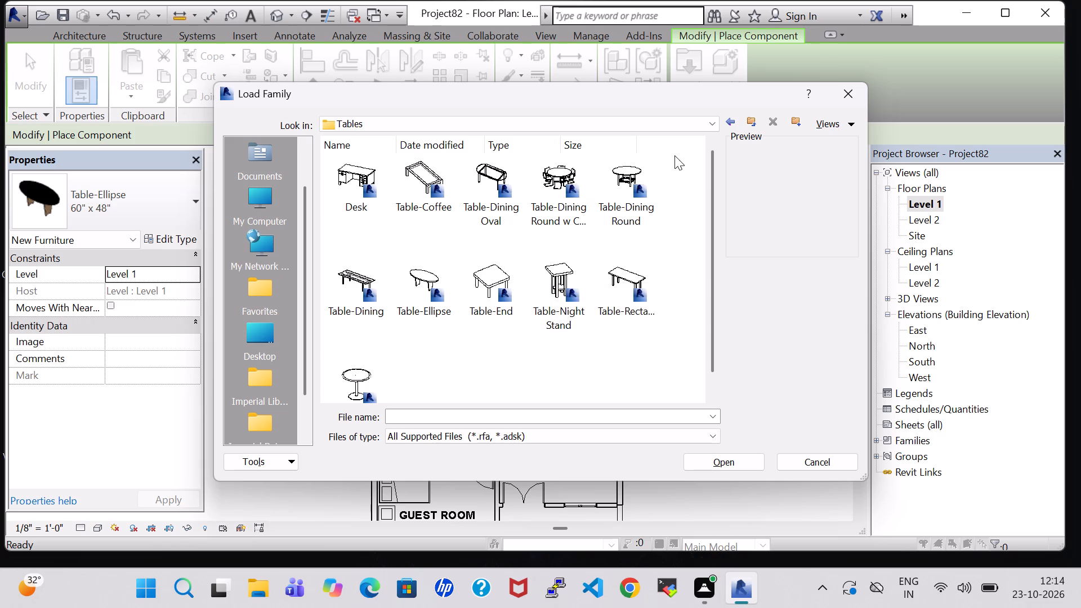
pyautogui.click(726, 126)
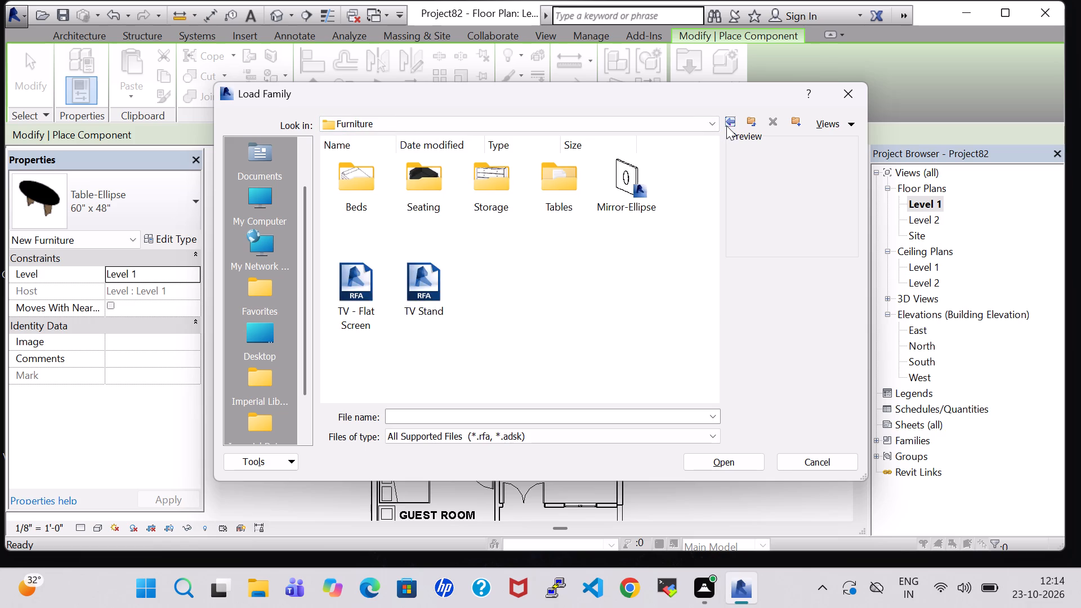
pyautogui.doubleClick(466, 188)
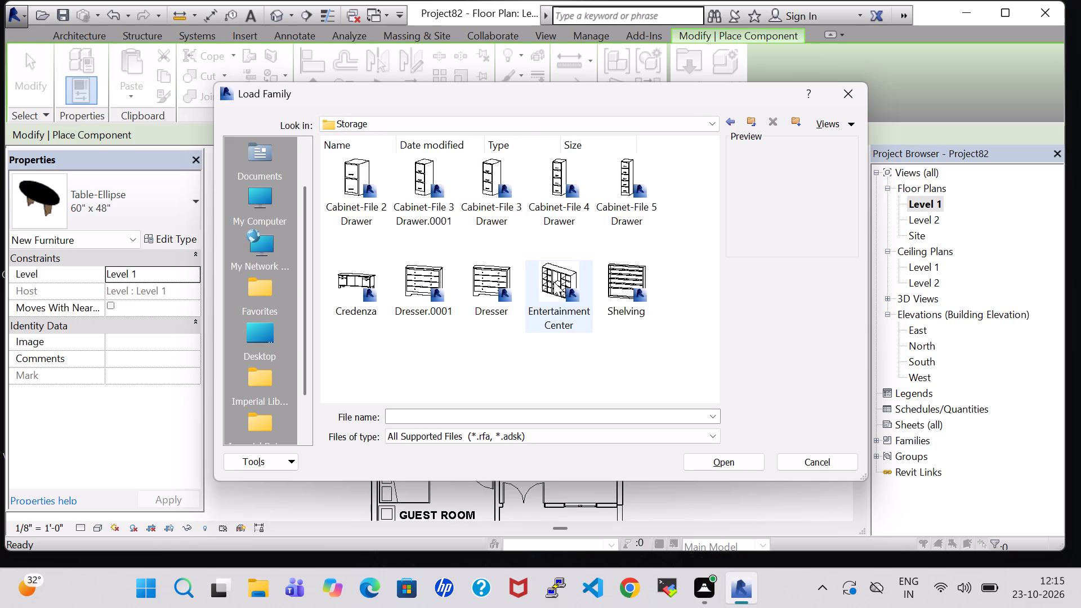
pyautogui.click(640, 297)
pyautogui.click(750, 457)
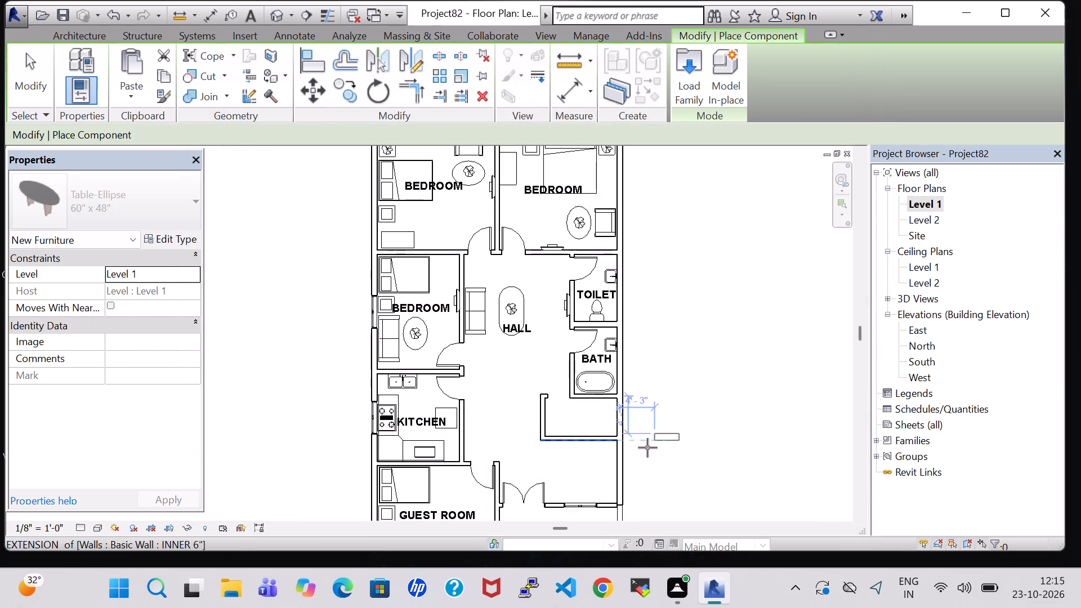
# Place a 36" x 10" x 72" Shelving unit, rotated lengthwise along the east wall, in the small room south of the bath.
pyautogui.press('space')
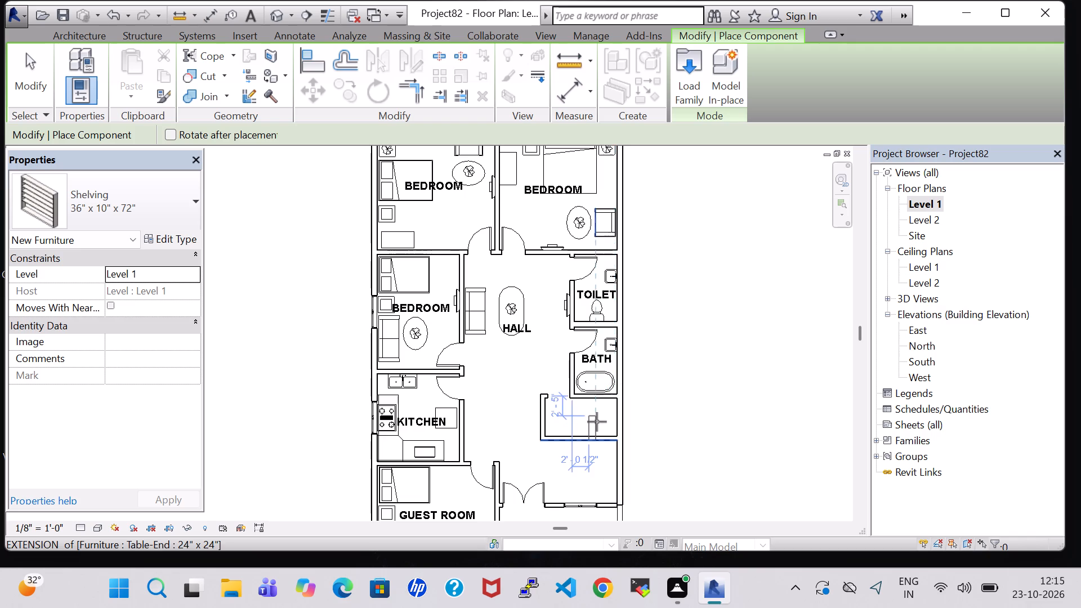
pyautogui.scroll(6, 597, 422)
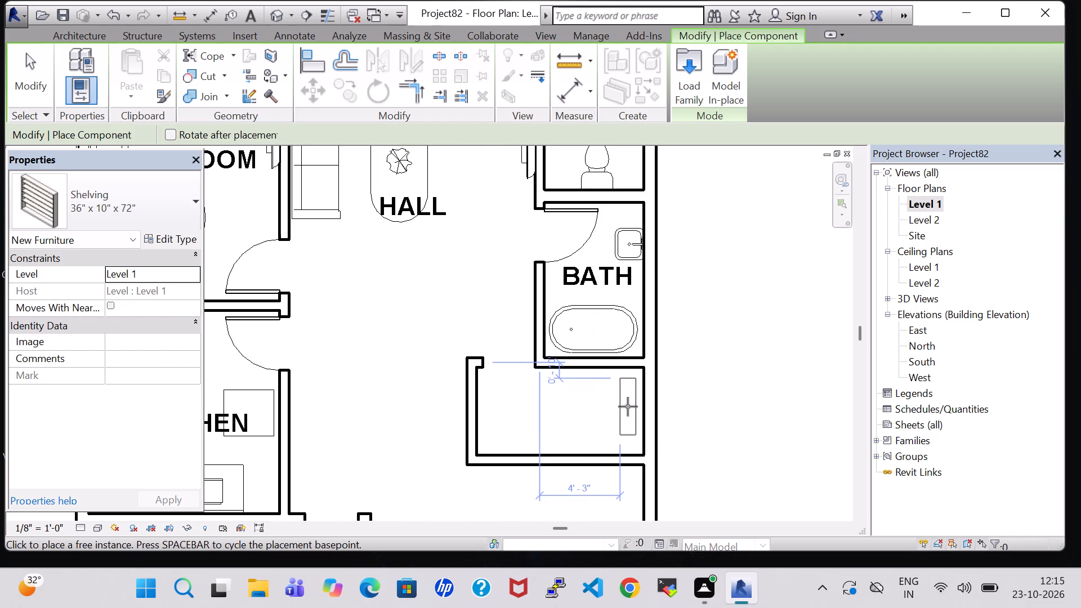
pyautogui.click(628, 406)
pyautogui.press('Escape')
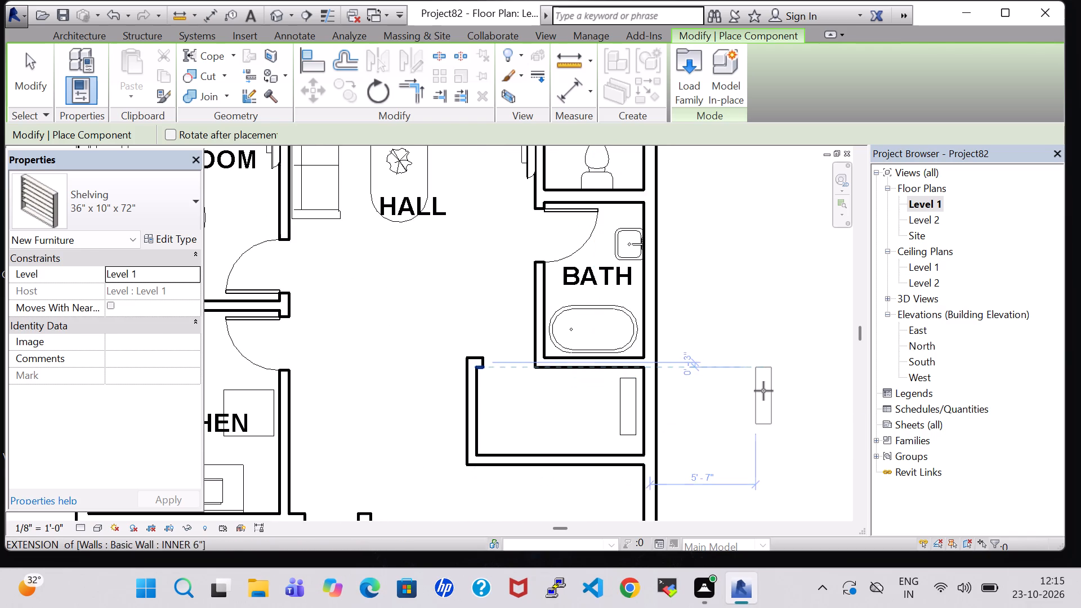
pyautogui.press('Escape')
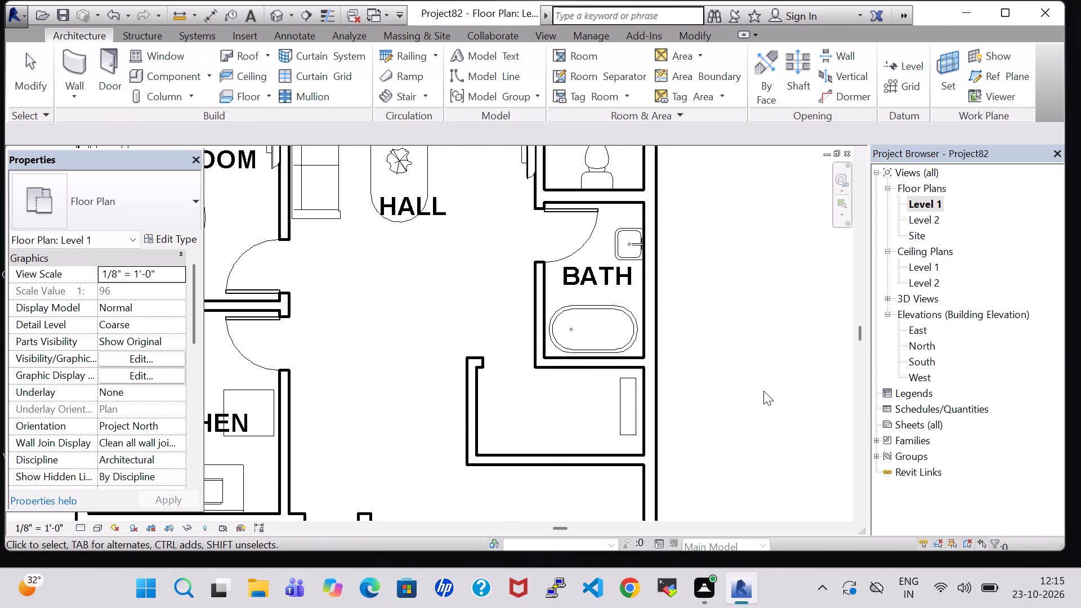
# Place a tagged room in the small shelved room south of the bath, accepting it within the hall's enclosed region.
pyautogui.scroll(-3, 763, 391)
pyautogui.click(579, 59)
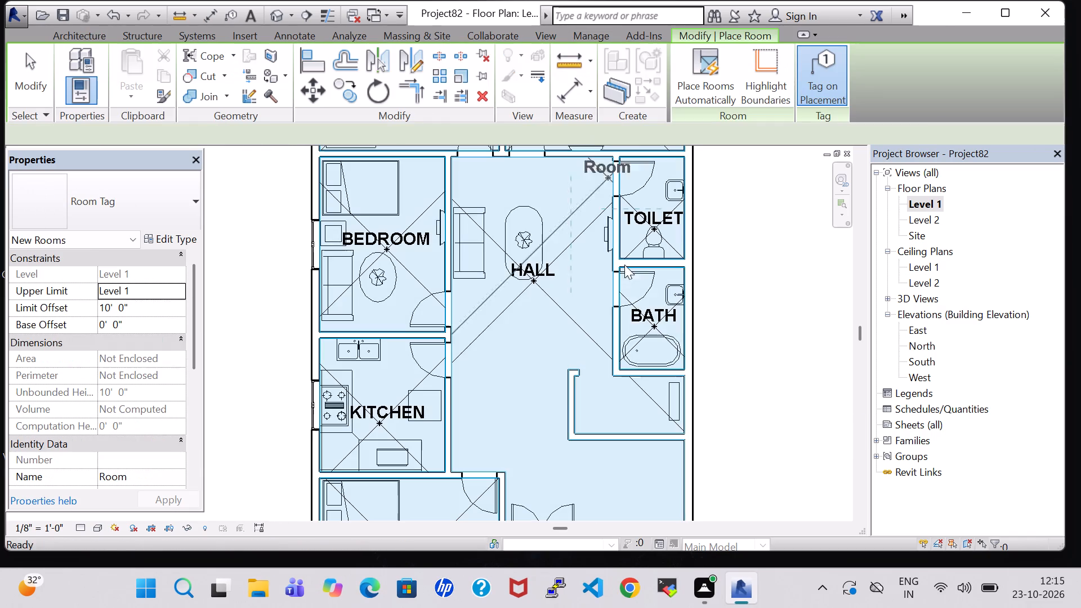
pyautogui.click(624, 415)
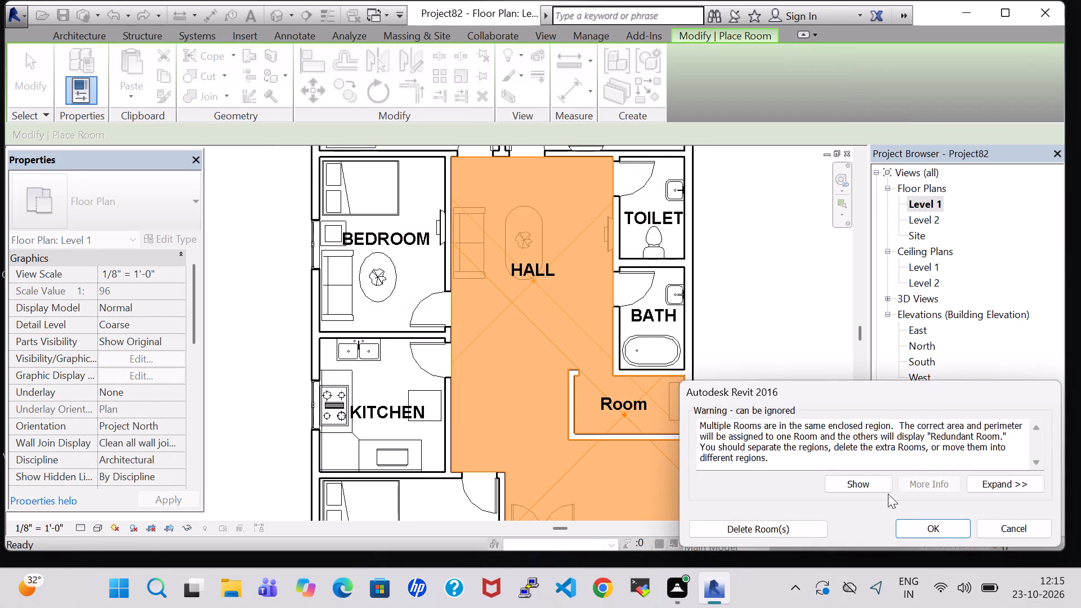
pyautogui.click(913, 531)
pyautogui.press('Escape')
pyautogui.press('Escape')
# Rename the new room south of the bath as POOJA.
pyautogui.doubleClick(631, 404)
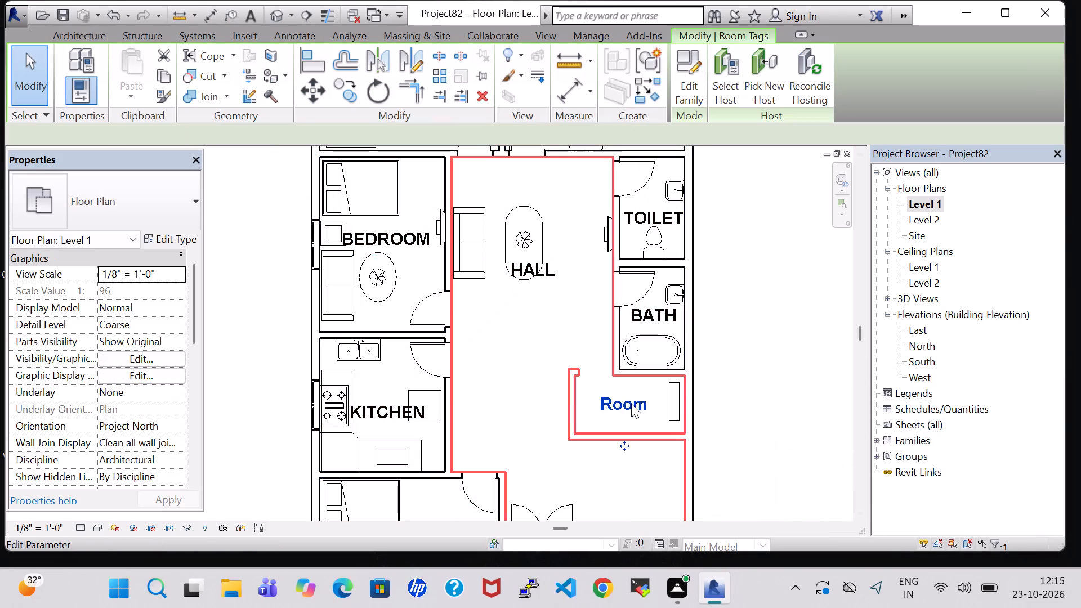
pyautogui.press('BackSpace')
pyautogui.write('POOJA')
pyautogui.press('Return')
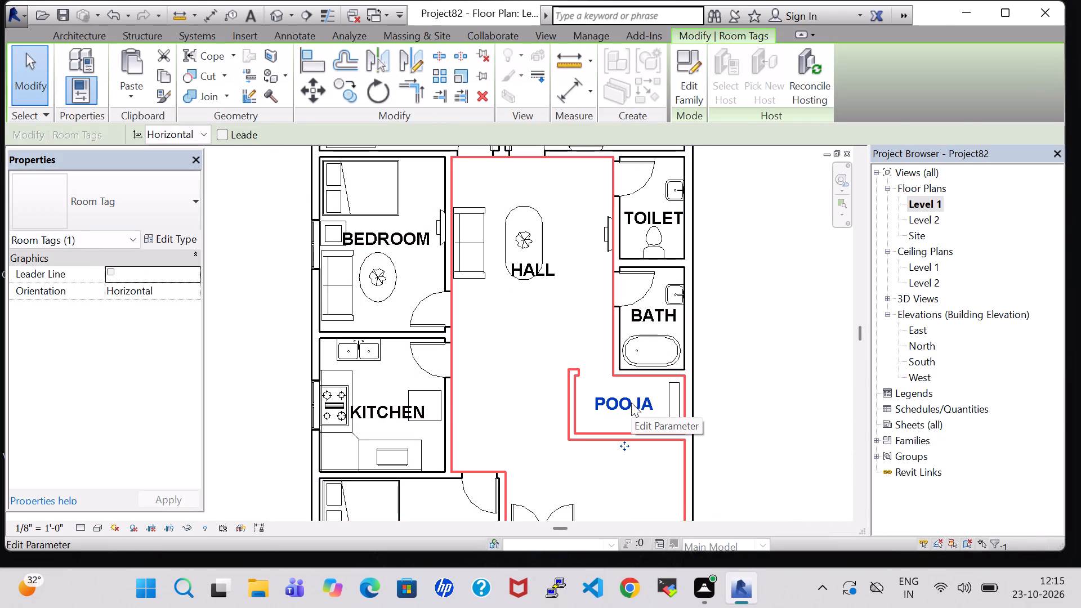
pyautogui.click(769, 401)
# Load the Table-Dining Round w Chairs family from the Tables folder of the Furniture library for placement as a component.
pyautogui.scroll(-1, 769, 403)
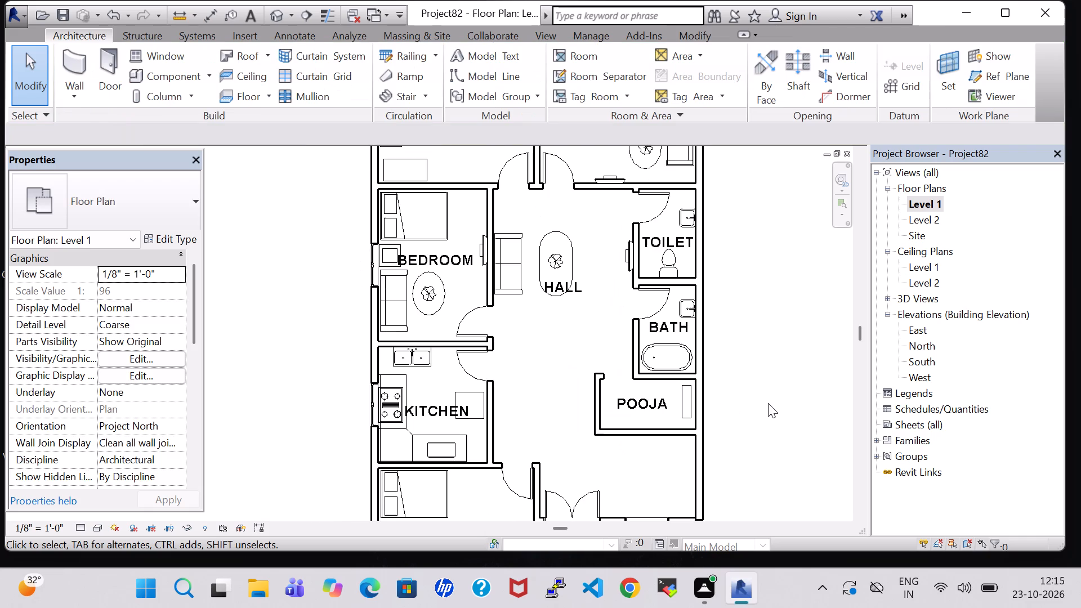
pyautogui.scroll(-1, 768, 403)
pyautogui.moveTo(768, 403); pyautogui.dragTo(740, 390, button='middle')
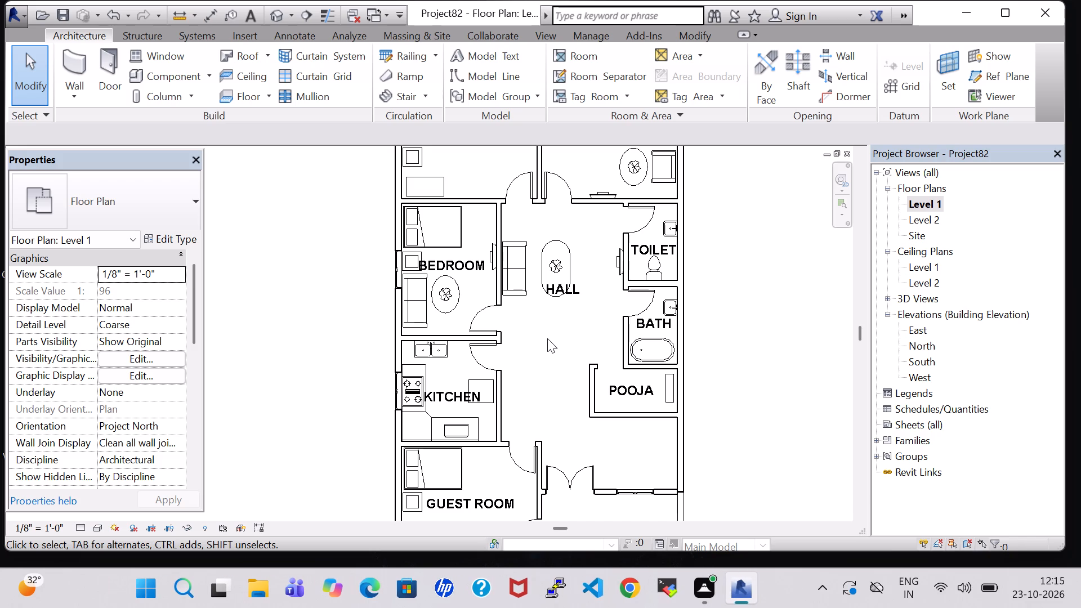
pyautogui.click(180, 82)
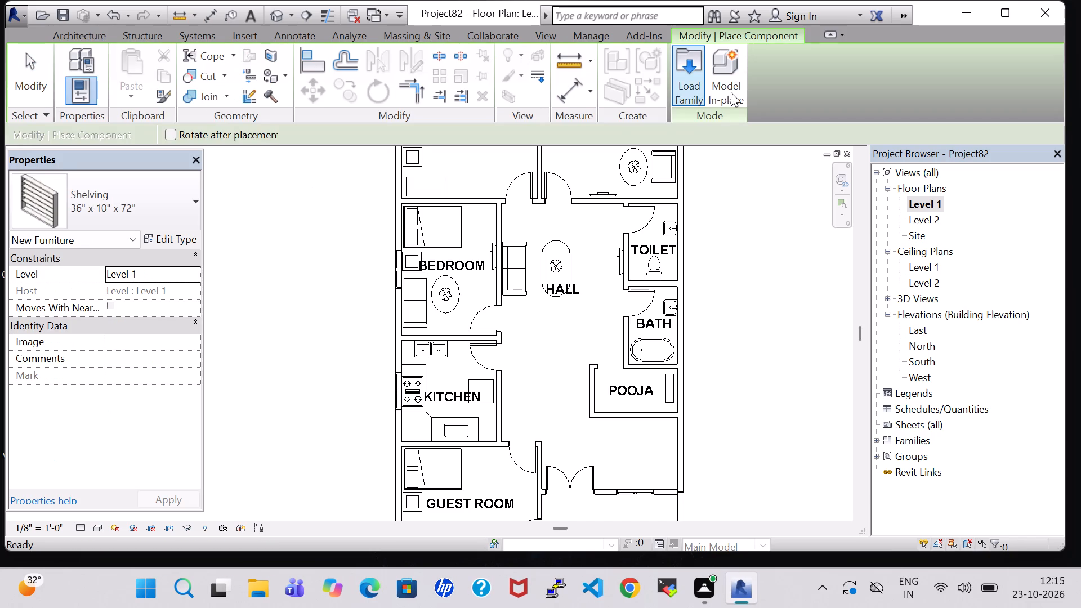
pyautogui.click(679, 78)
pyautogui.doubleClick(647, 372)
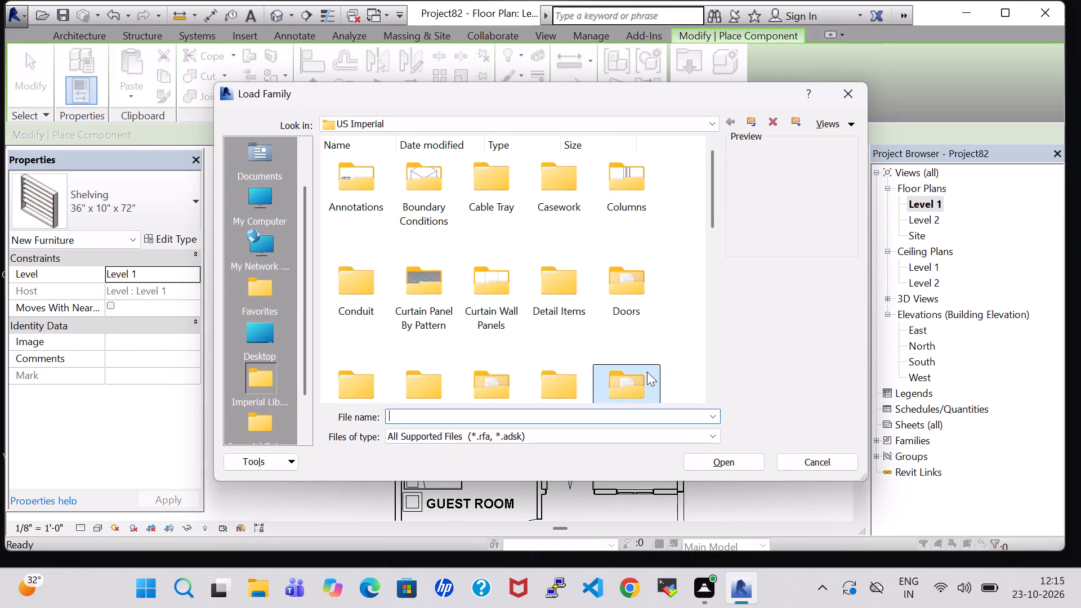
pyautogui.doubleClick(570, 186)
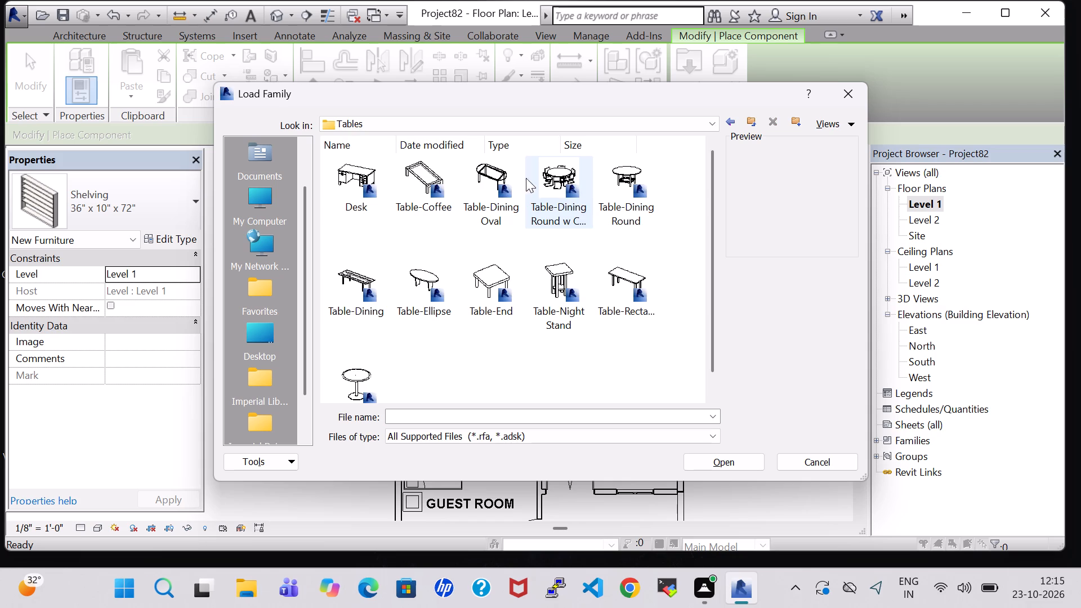
pyautogui.click(551, 186)
pyautogui.click(720, 463)
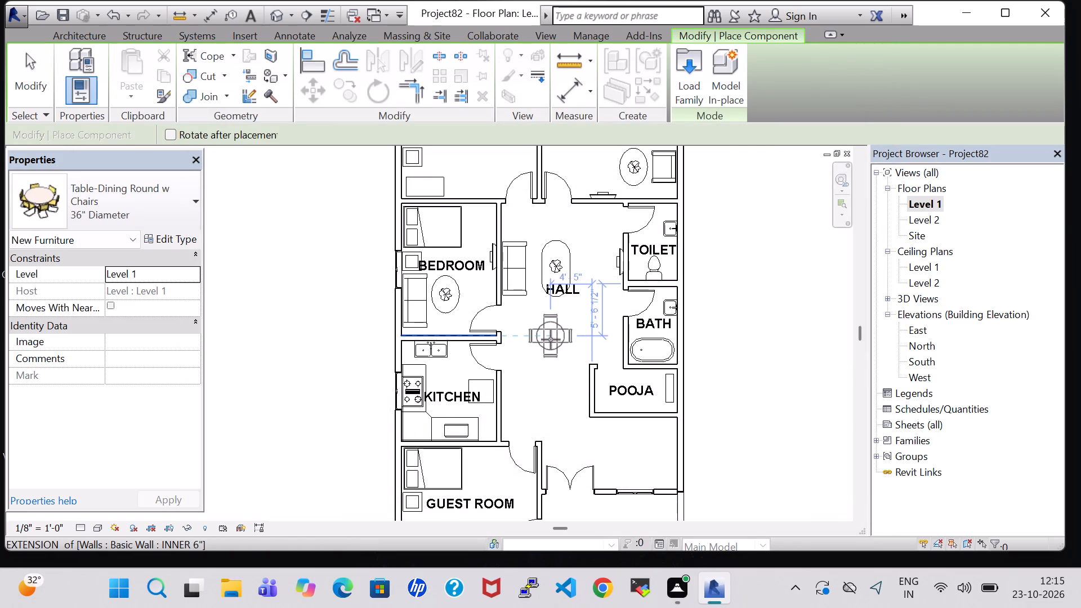
# Place one 36" Diameter round dining table with chairs in the hall, just south of the HALL tag and coffee table.
pyautogui.click(551, 339)
pyautogui.press('Escape')
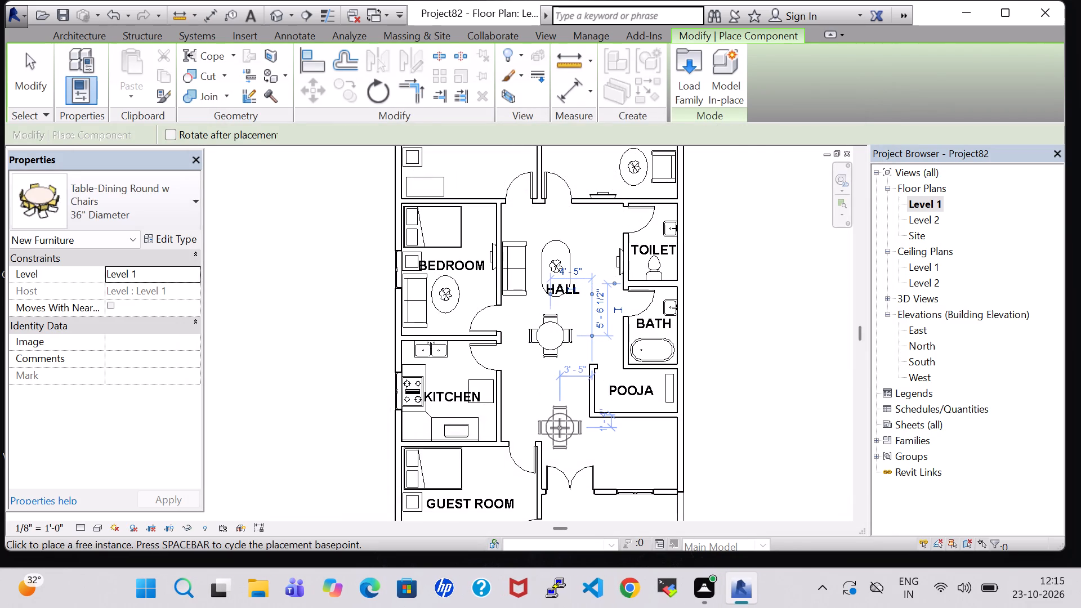
pyautogui.press('Escape')
# Rename the HALL room as LIVING/DINING HALL.
pyautogui.doubleClick(571, 294)
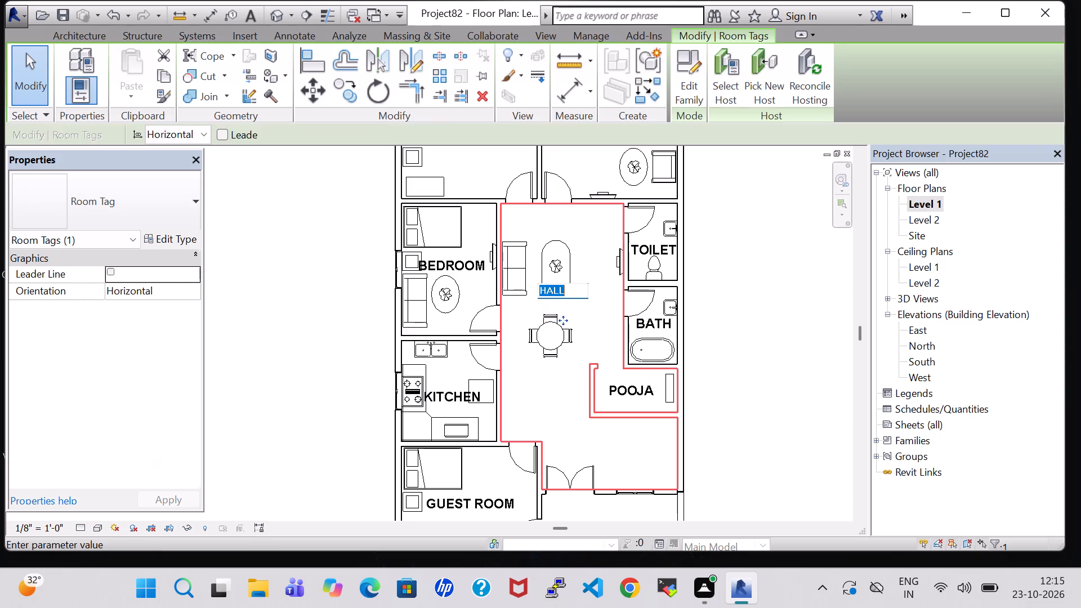
pyautogui.press('BackSpace')
pyautogui.write('LIVING')
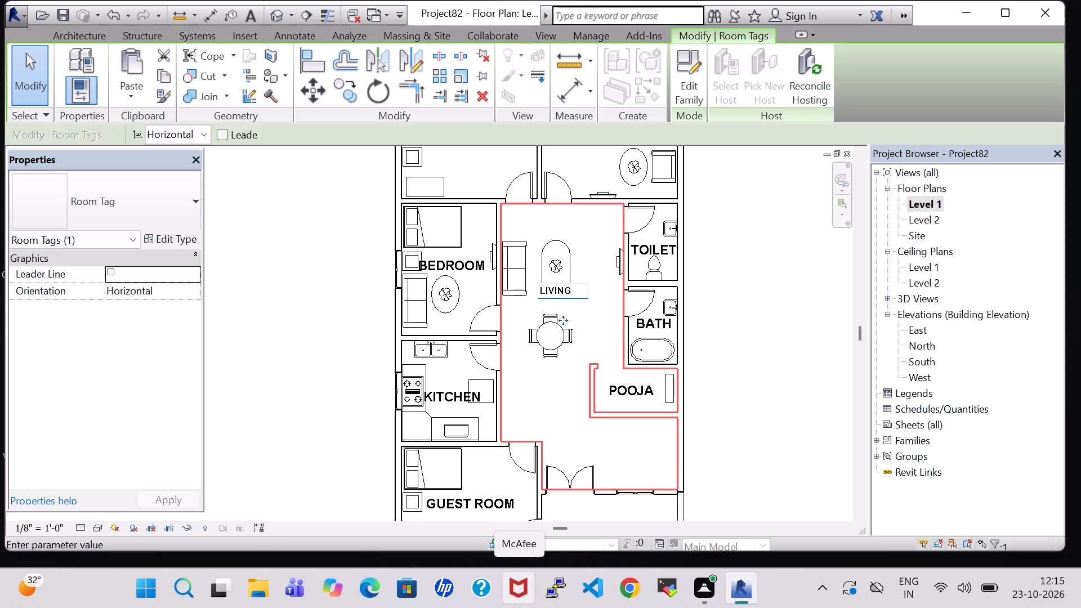
pyautogui.write('/DINING')
pyautogui.press('space')
pyautogui.write('HALL')
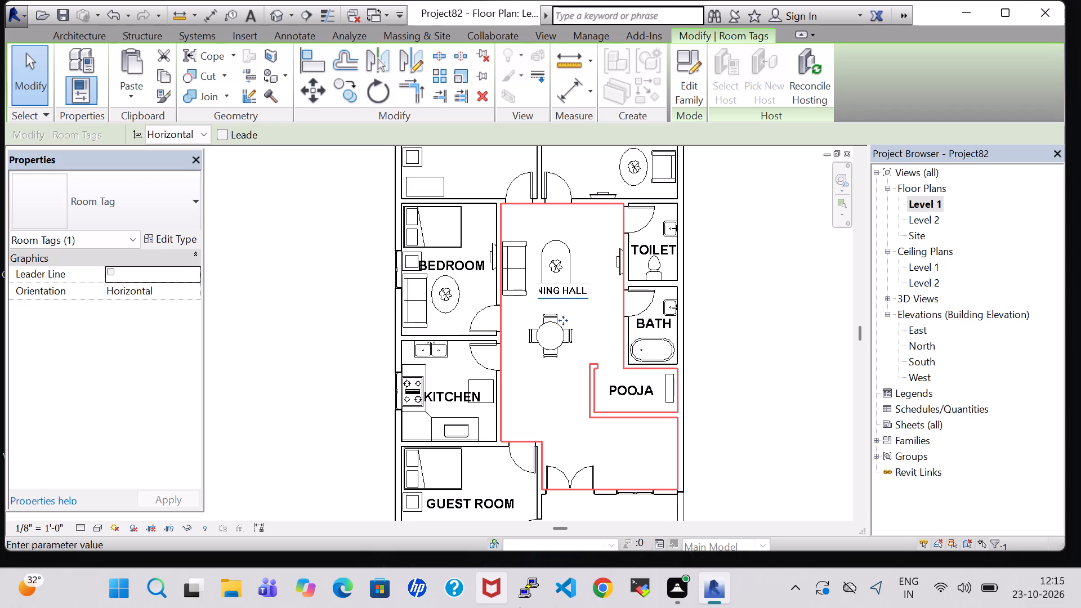
pyautogui.press('Return')
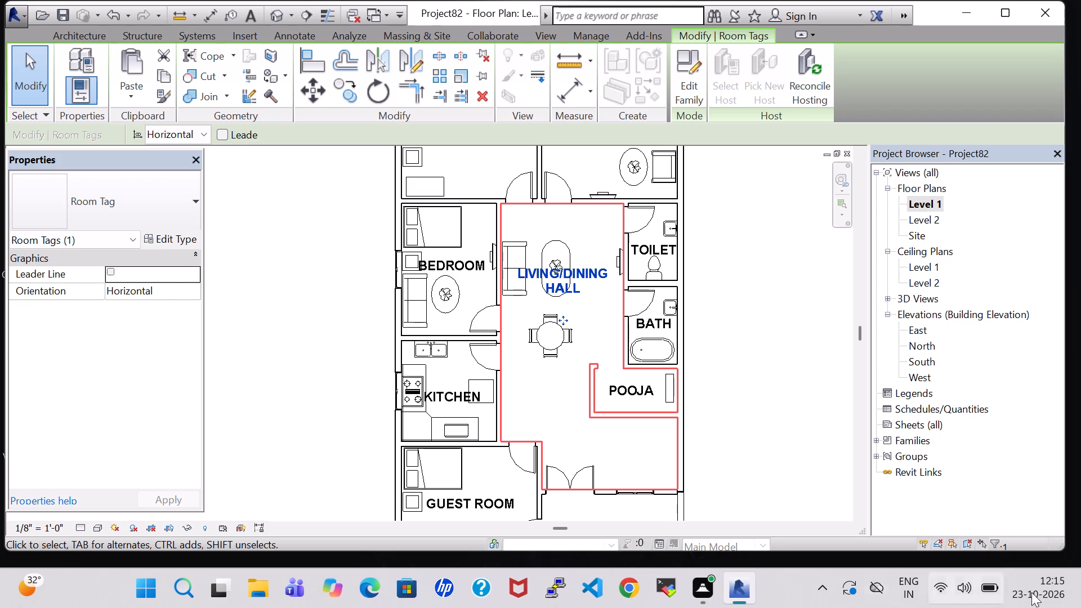
pyautogui.click(771, 445)
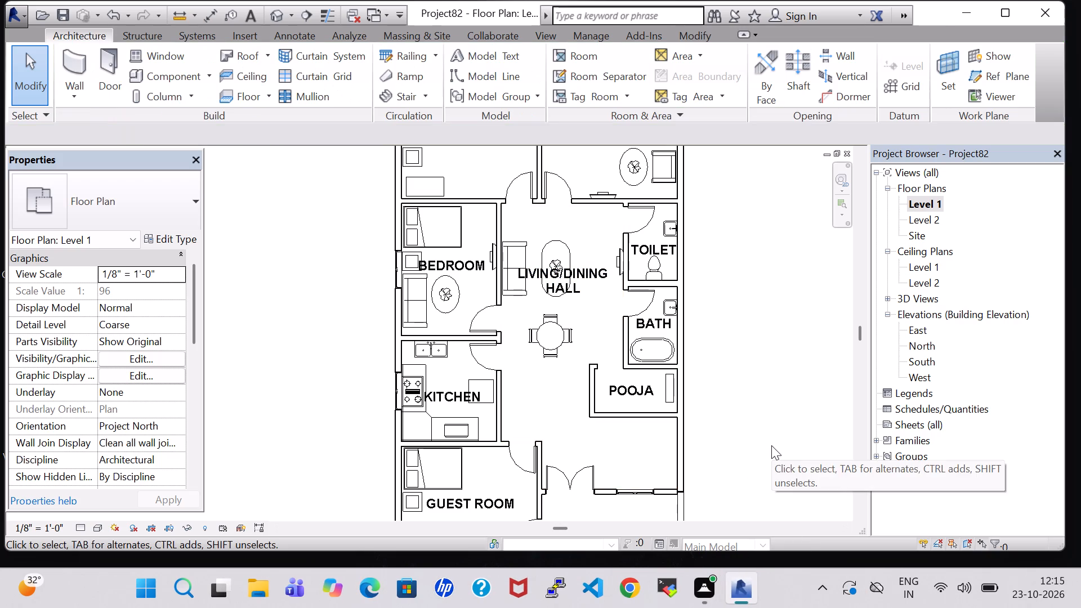
# Create a U-shaped winder stair from Level 1 to Level 2 south of the POOJA room, 3' 0" wide, starting eastward along its wall.
pyautogui.click(403, 100)
pyautogui.click(811, 60)
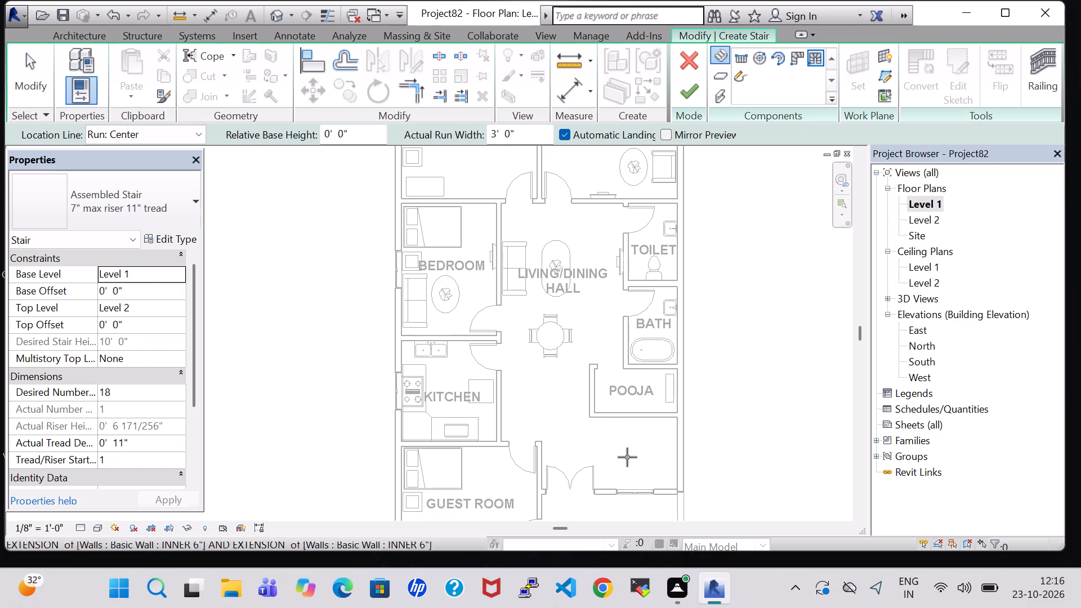
pyautogui.press('space')
pyautogui.press('space')
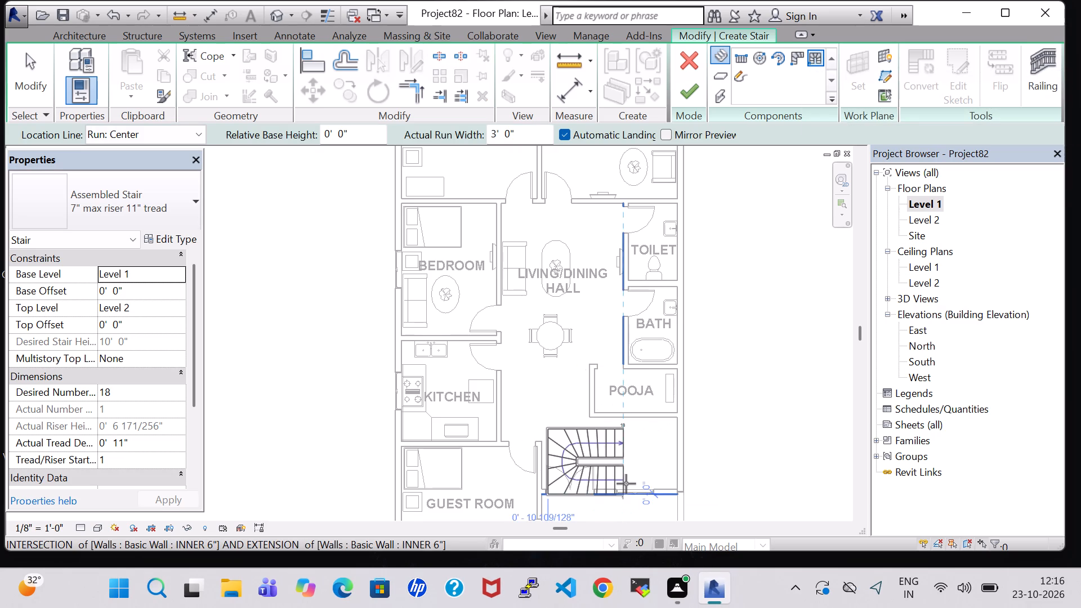
pyautogui.press('space')
pyautogui.press('space')
pyautogui.press('space')
pyautogui.press('space')
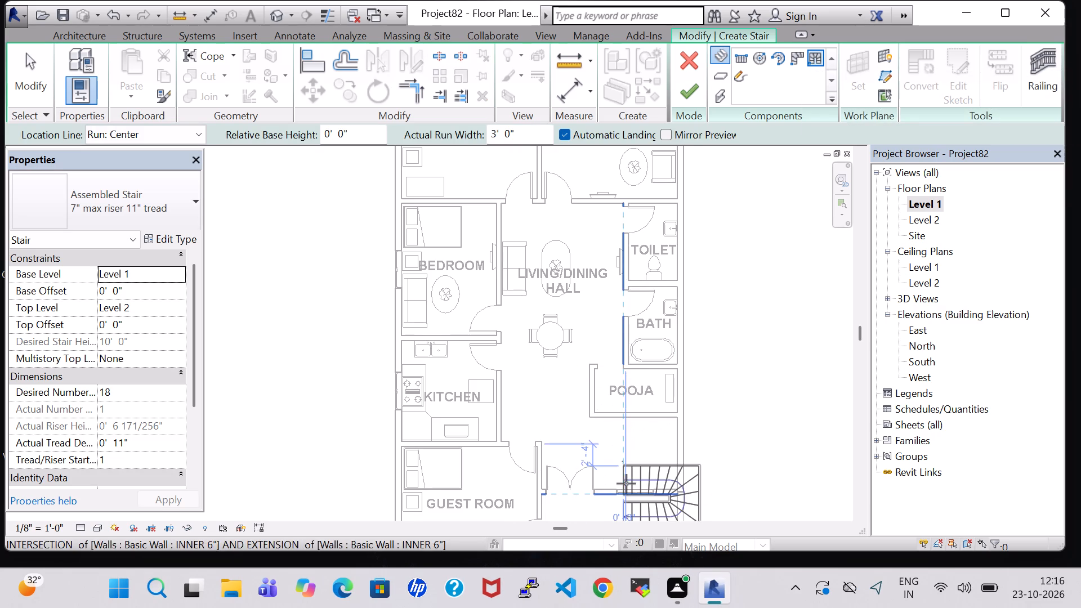
pyautogui.scroll(6, 606, 440)
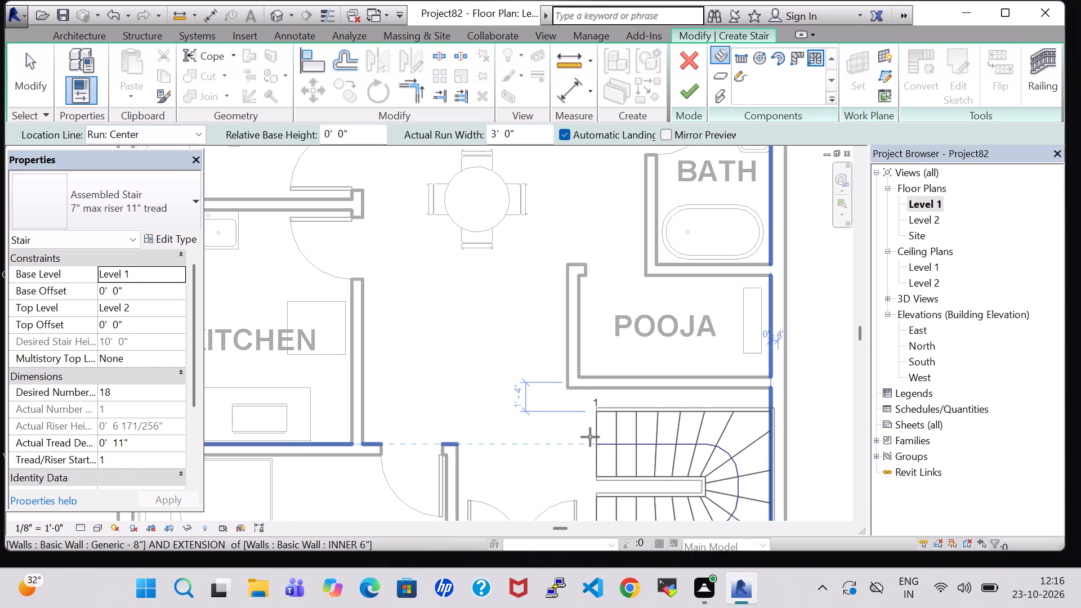
pyautogui.moveTo(585, 432); pyautogui.dragTo(593, 375, button='middle')
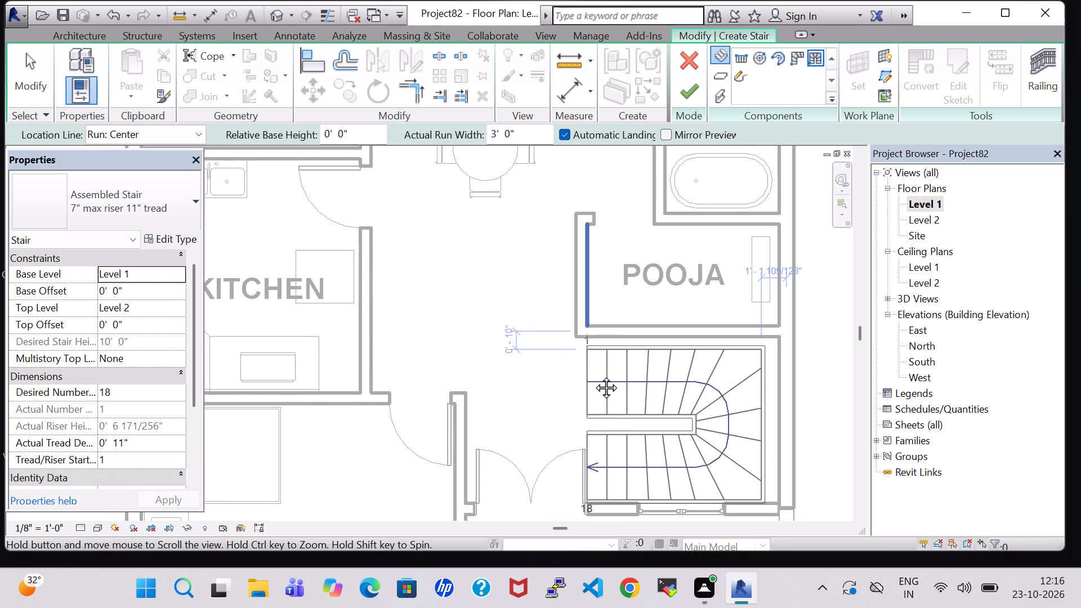
pyautogui.moveTo(593, 375); pyautogui.dragTo(593, 366, button='middle')
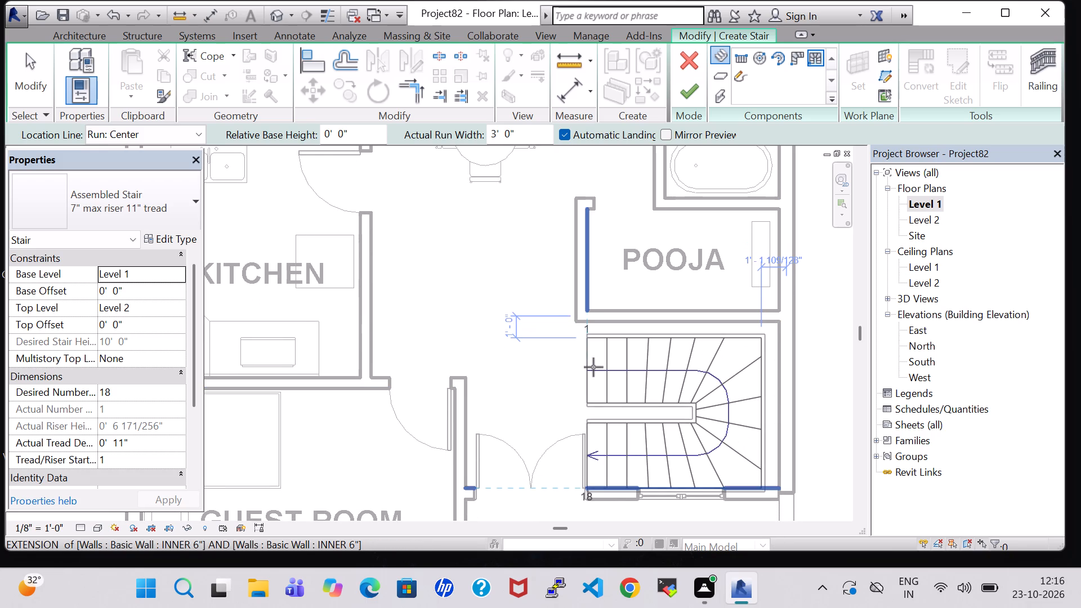
pyautogui.scroll(5, 593, 367)
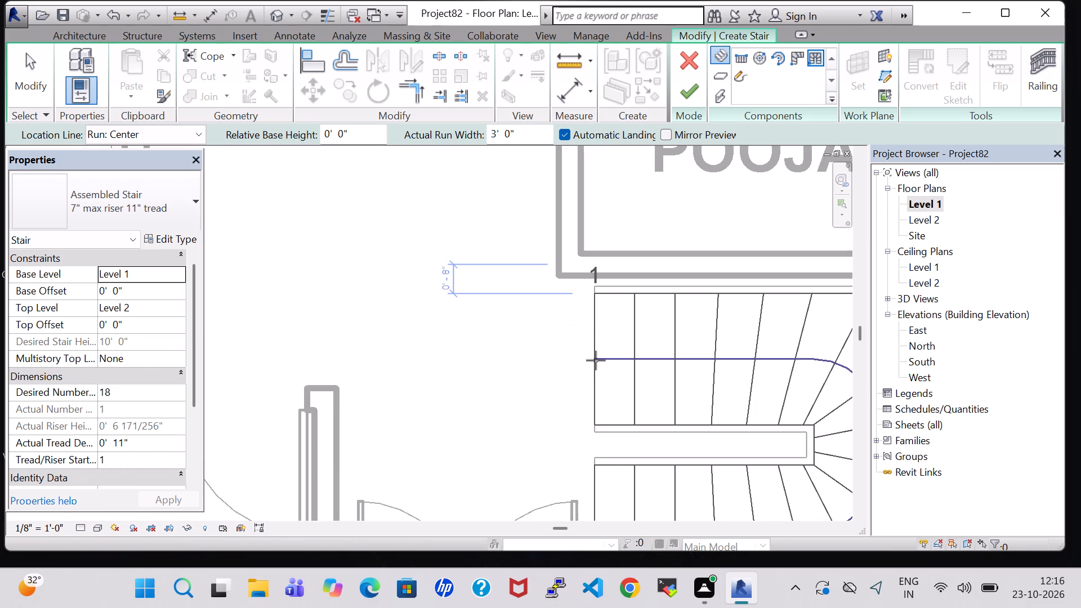
pyautogui.click(596, 360)
pyautogui.press('Escape')
pyautogui.press('Escape')
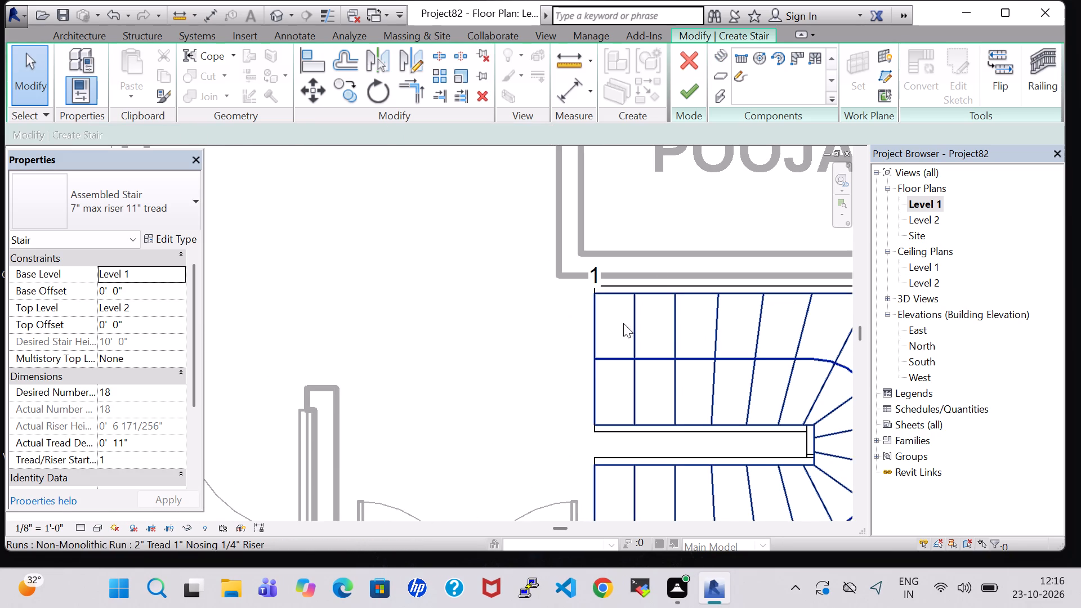
pyautogui.click(682, 95)
# Nudge the new stair two increments east, toward the exterior wall.
pyautogui.scroll(-6, 695, 328)
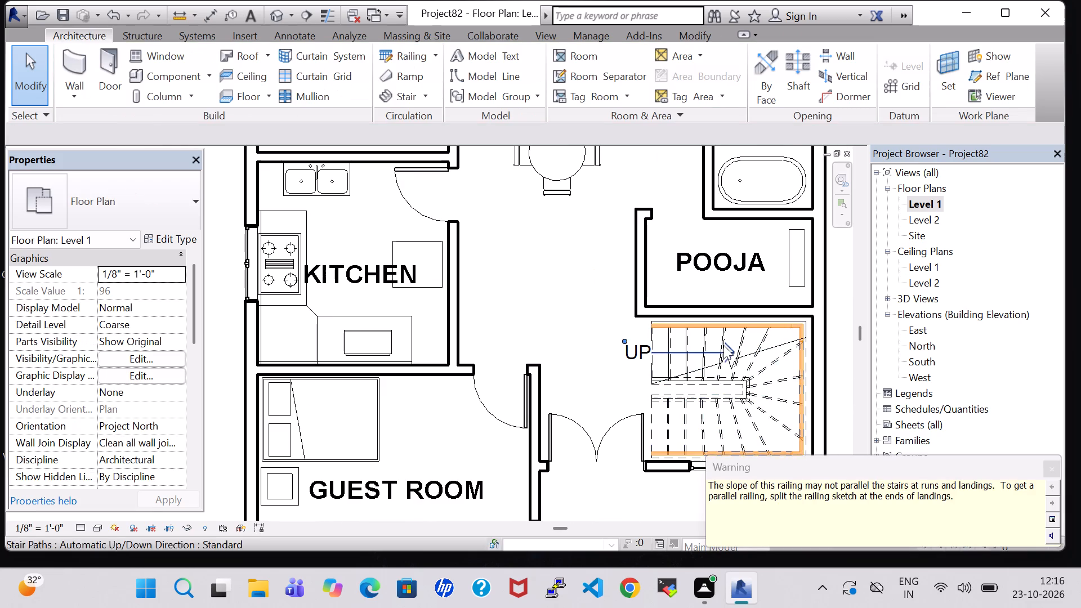
pyautogui.scroll(3, 723, 352)
pyautogui.moveTo(723, 352); pyautogui.dragTo(665, 343, button='middle')
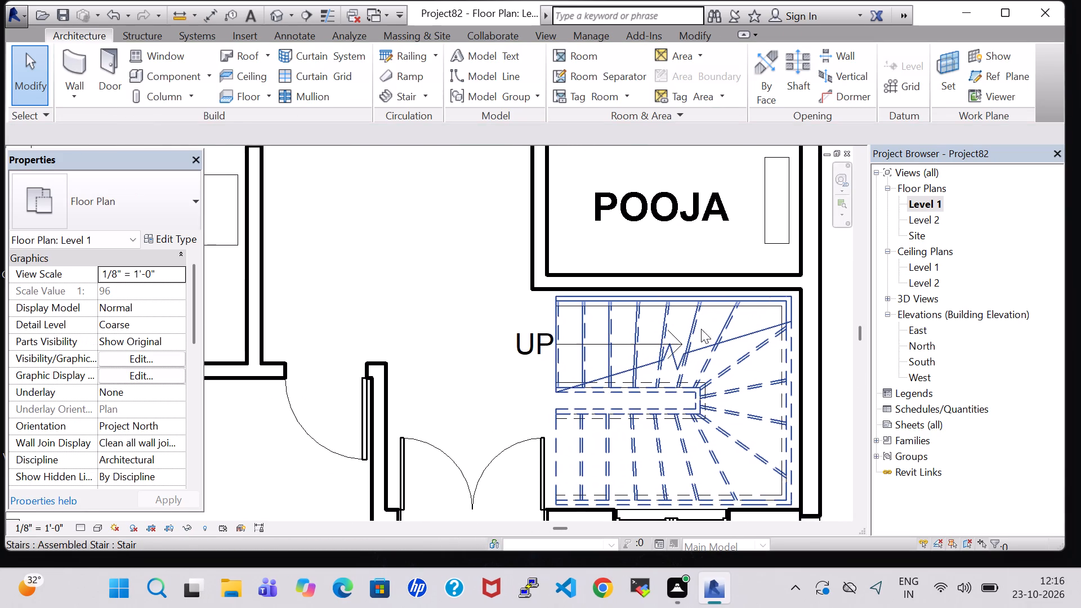
pyautogui.click(705, 297)
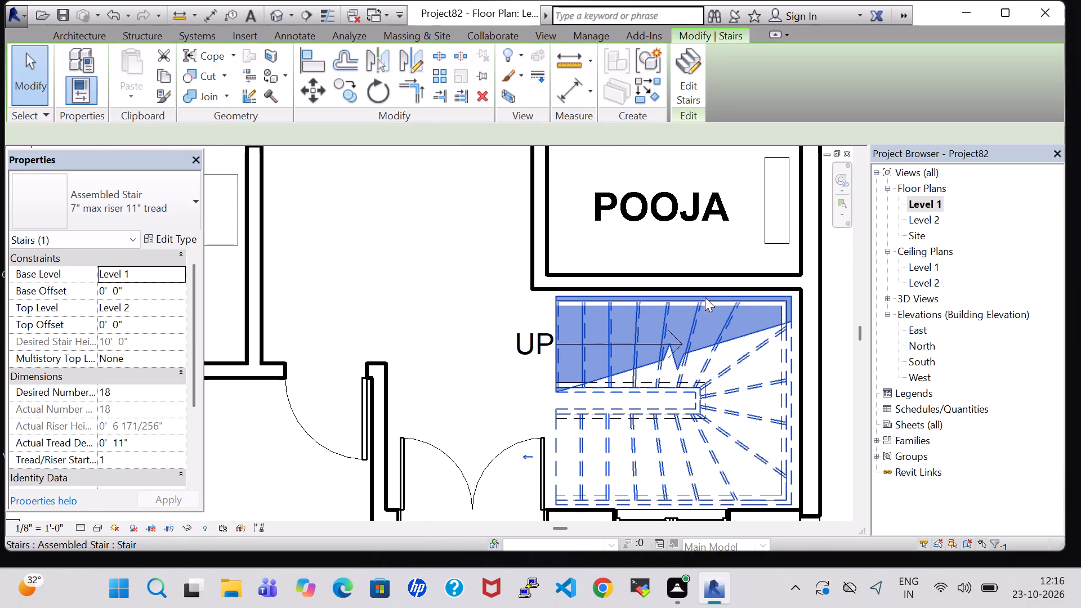
pyautogui.press('Right')
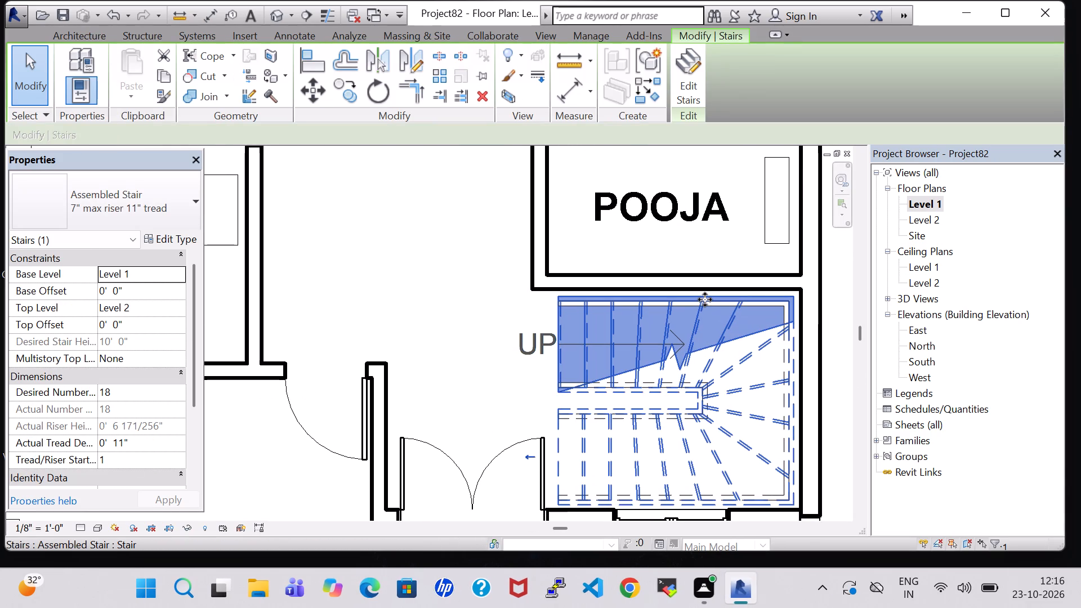
pyautogui.press('Right')
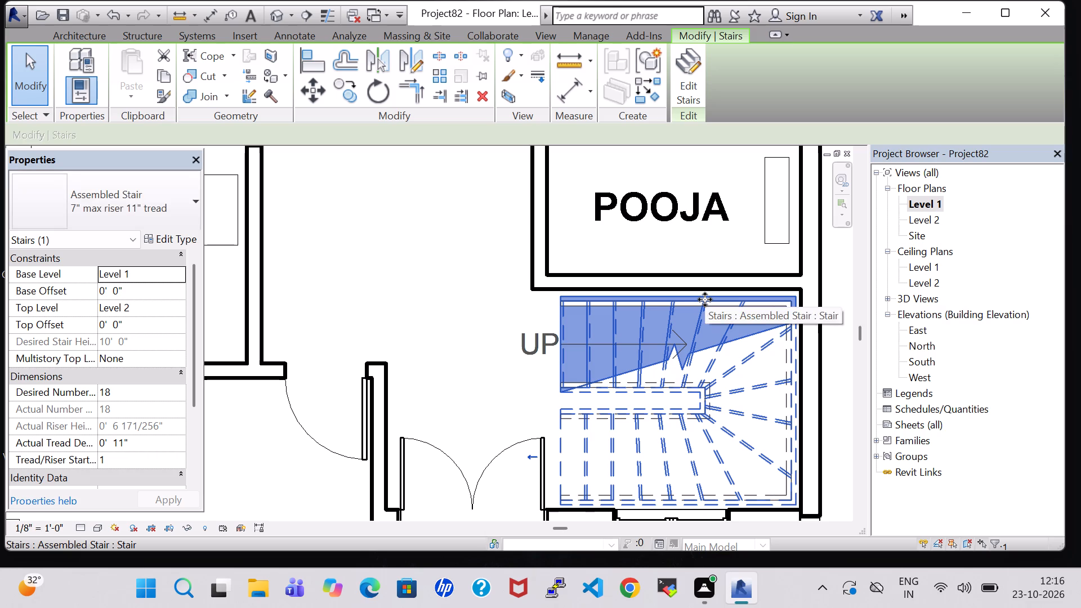
pyautogui.click(395, 240)
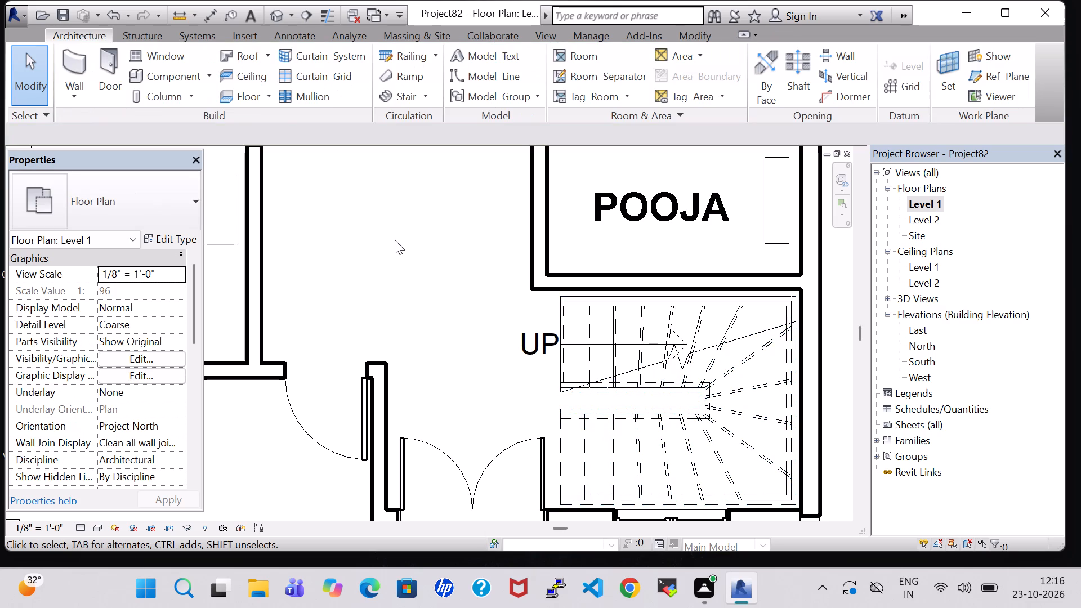
# Inspect the new stair, the entrance area and the furnished rooms in the 3D view from several angles.
pyautogui.click(282, 11)
pyautogui.scroll(-7, 538, 307)
pyautogui.moveTo(535, 308); pyautogui.dragTo(523, 305, button='middle')
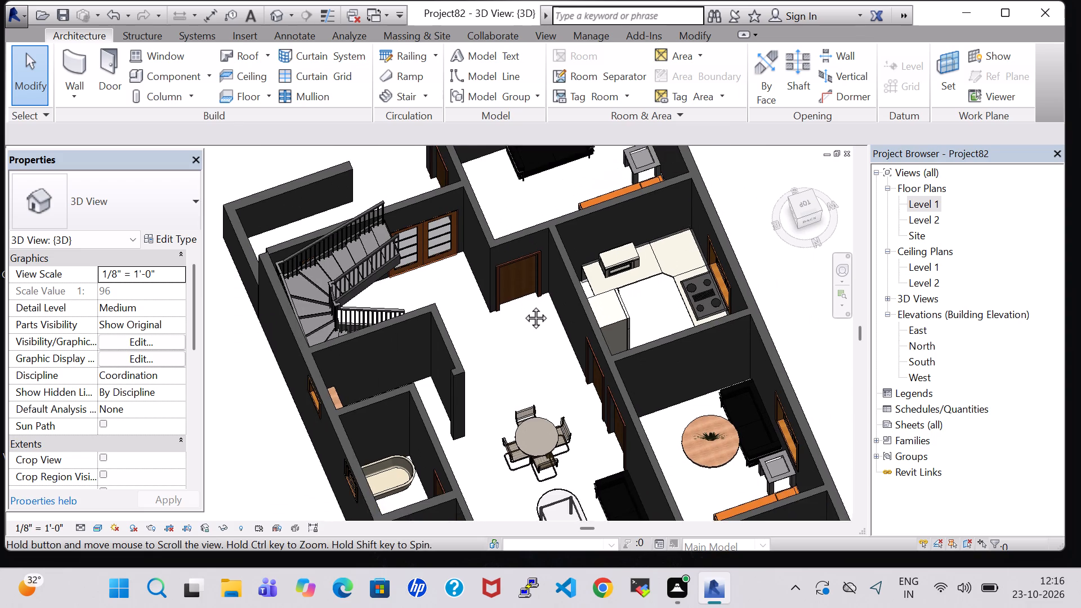
pyautogui.moveTo(523, 305); pyautogui.dragTo(495, 299, button='middle')
pyautogui.moveTo(477, 355); pyautogui.dragTo(448, 355, button='middle')
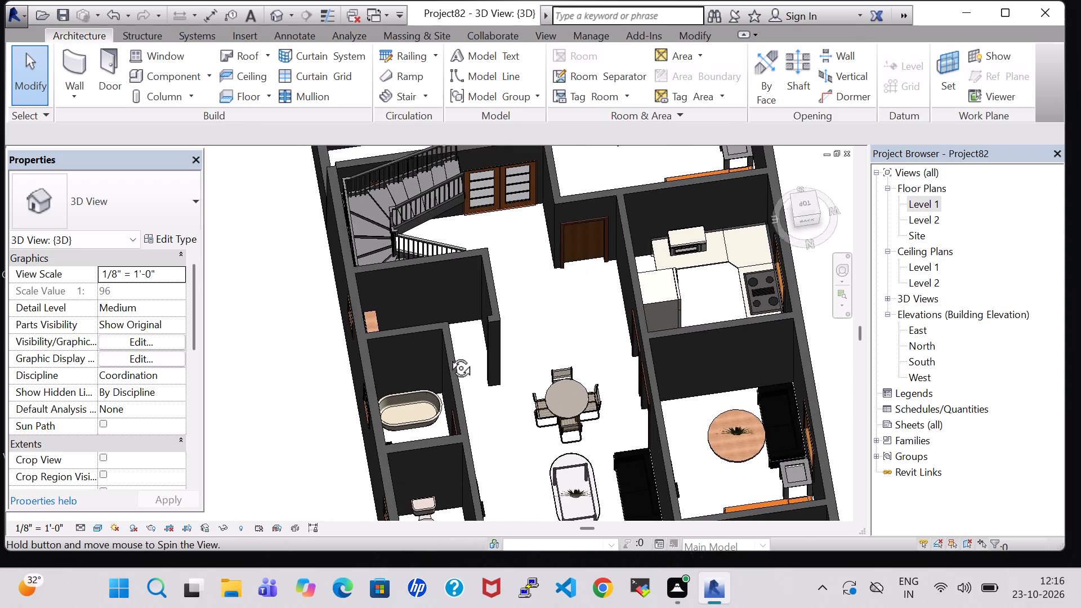
pyautogui.moveTo(448, 355); pyautogui.dragTo(447, 355, button='middle')
pyautogui.keyDown('shift'); pyautogui.moveTo(551, 308); pyautogui.dragTo(500, 307, button='middle'); pyautogui.keyUp('shift')
pyautogui.moveTo(725, 290); pyautogui.dragTo(653, 367, button='middle')
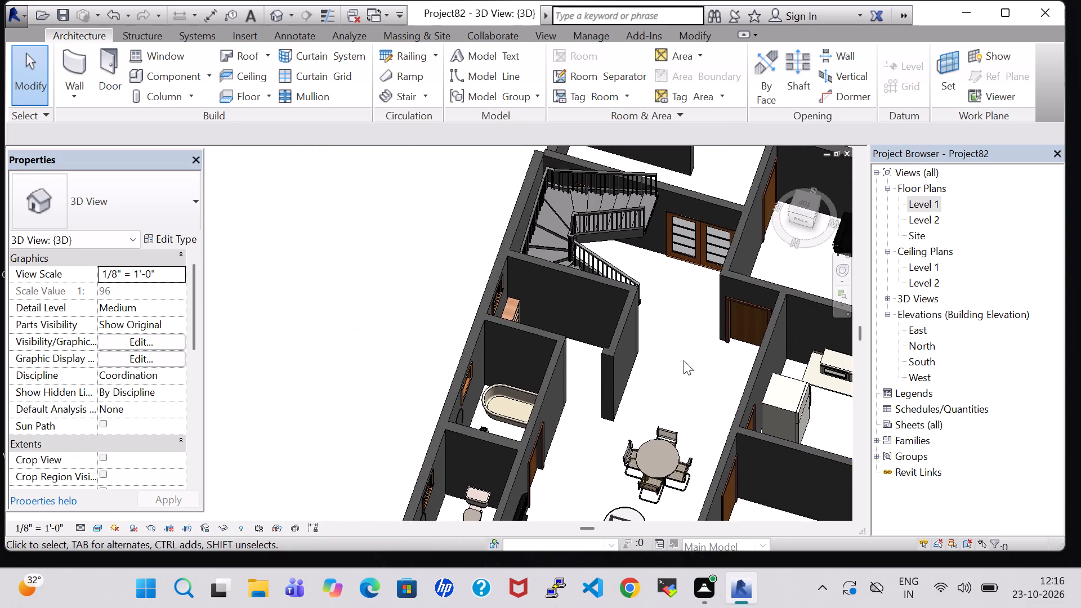
pyautogui.moveTo(684, 360); pyautogui.dragTo(672, 353, button='middle')
# Start a Generic - 12" floor on Level 1 and sketch its boundary along the exterior north and east walls to the entrance wall's outer face.
pyautogui.doubleClick(930, 201)
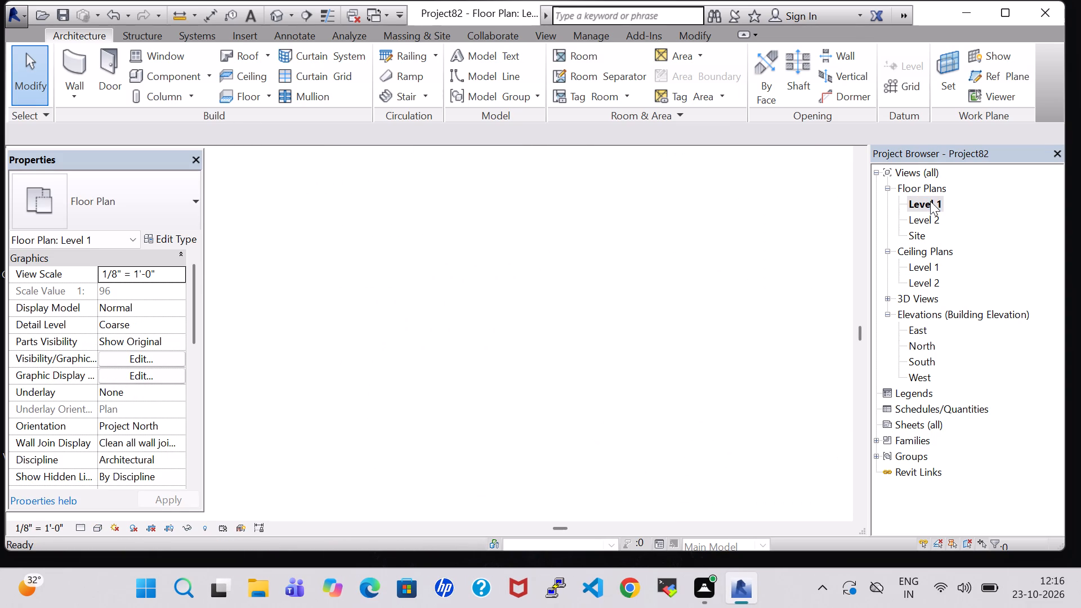
pyautogui.scroll(-6, 608, 376)
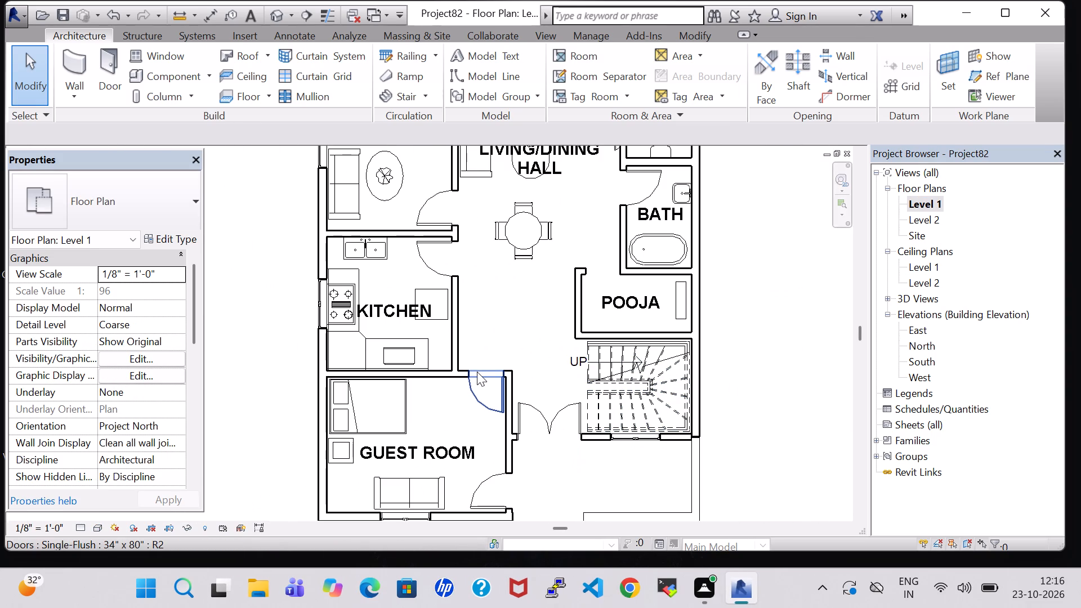
pyautogui.moveTo(477, 372); pyautogui.dragTo(508, 298, button='middle')
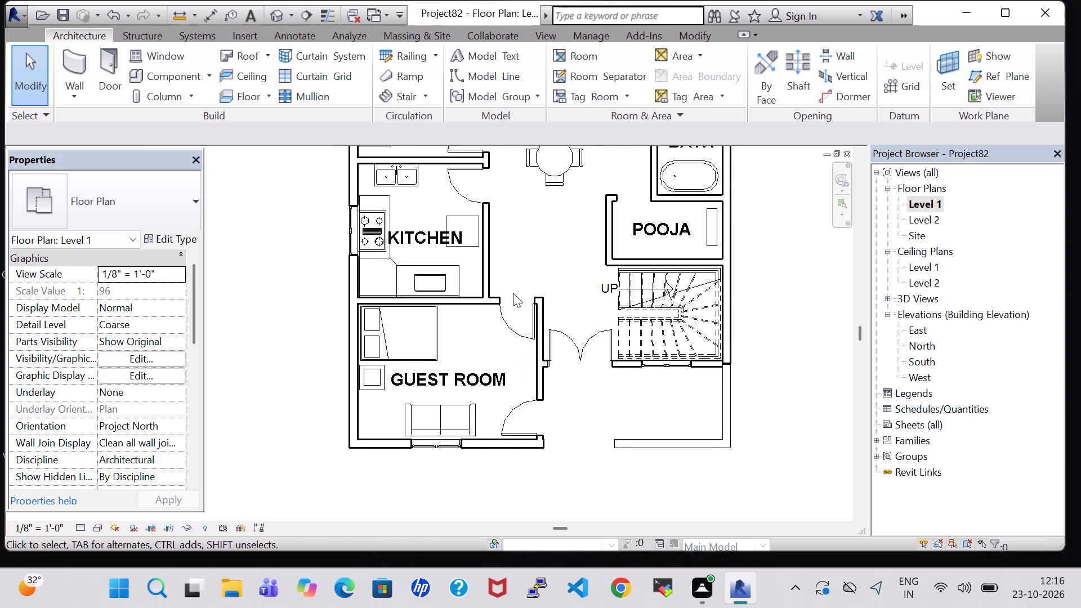
pyautogui.doubleClick(934, 205)
pyautogui.click(244, 89)
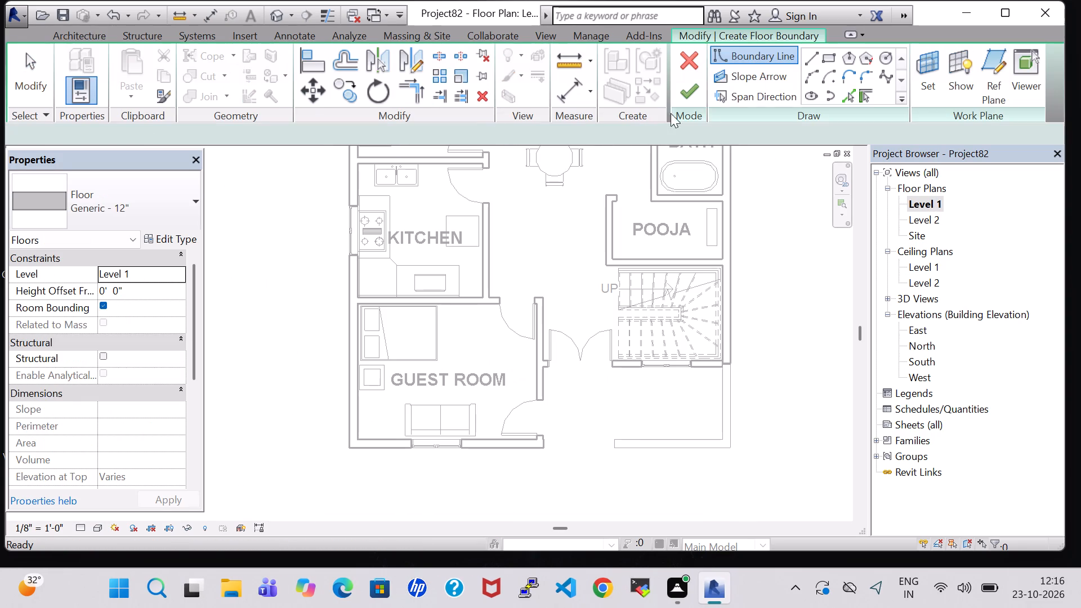
pyautogui.click(808, 51)
pyautogui.moveTo(780, 220); pyautogui.dragTo(836, 498, button='middle')
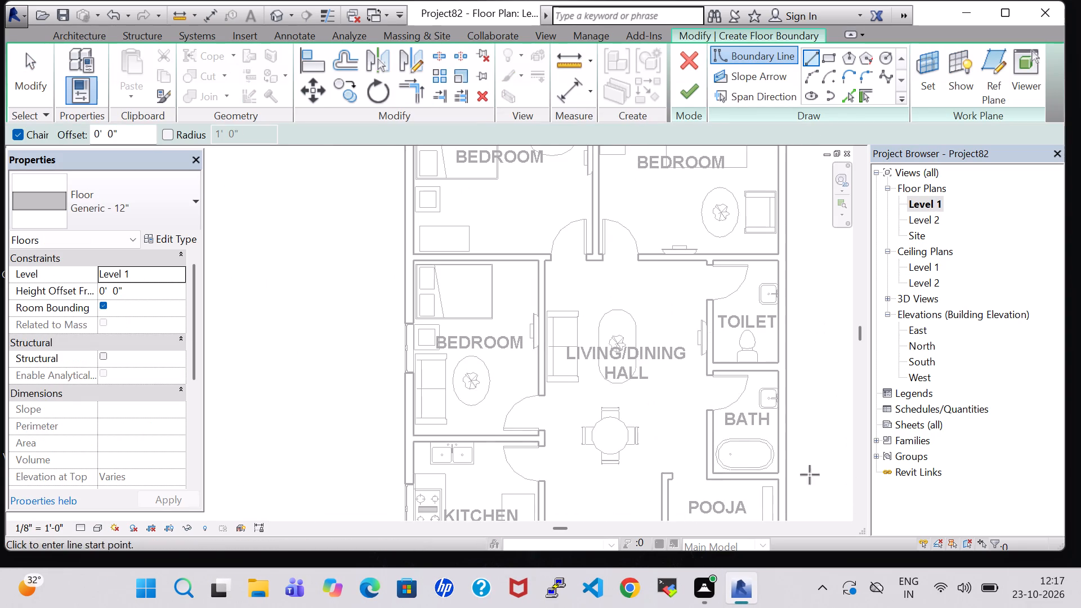
pyautogui.moveTo(543, 184); pyautogui.dragTo(575, 298, button='middle')
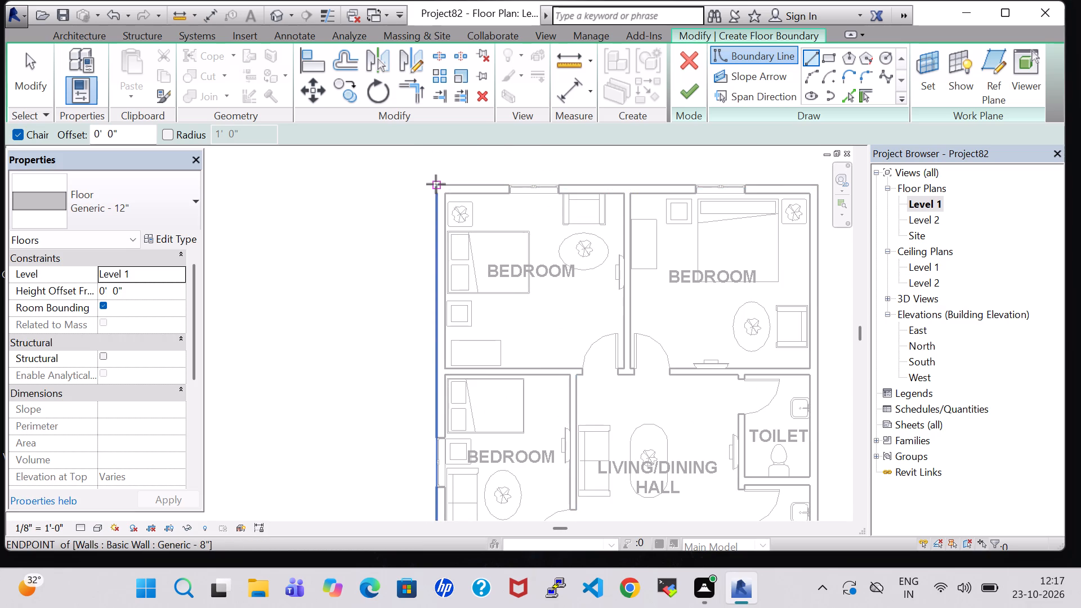
pyautogui.click(436, 184)
pyautogui.moveTo(596, 182); pyautogui.dragTo(500, 172, button='middle')
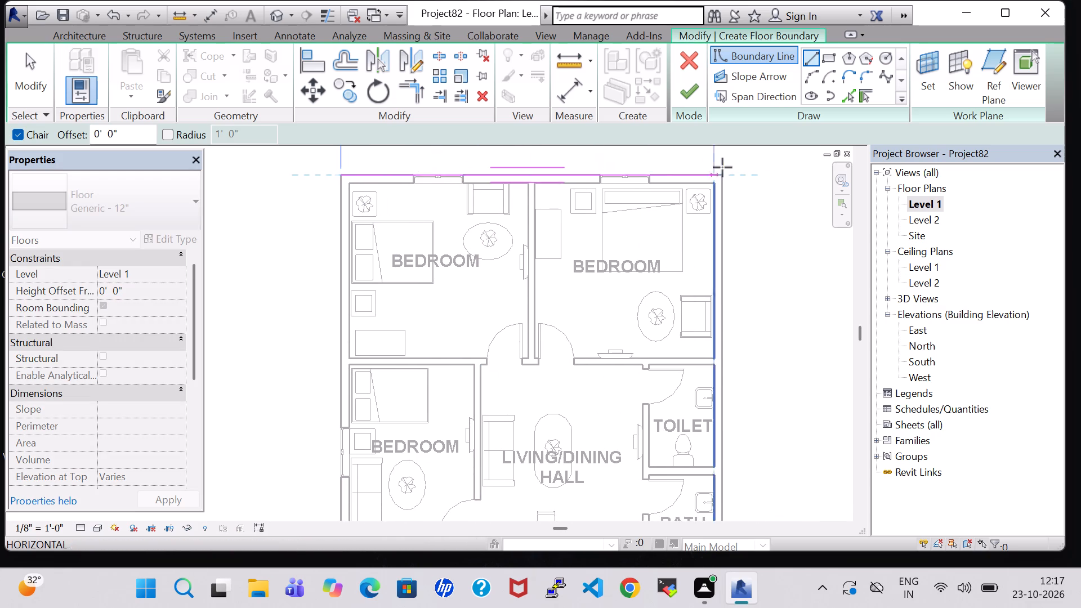
pyautogui.click(722, 177)
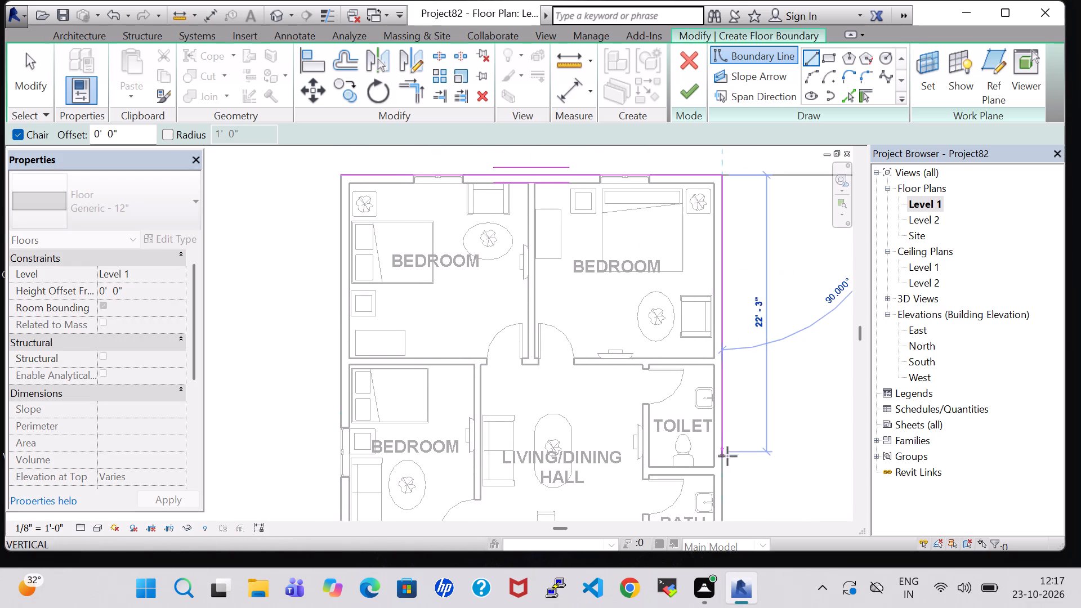
pyautogui.moveTo(723, 461); pyautogui.dragTo(697, 161, button='middle')
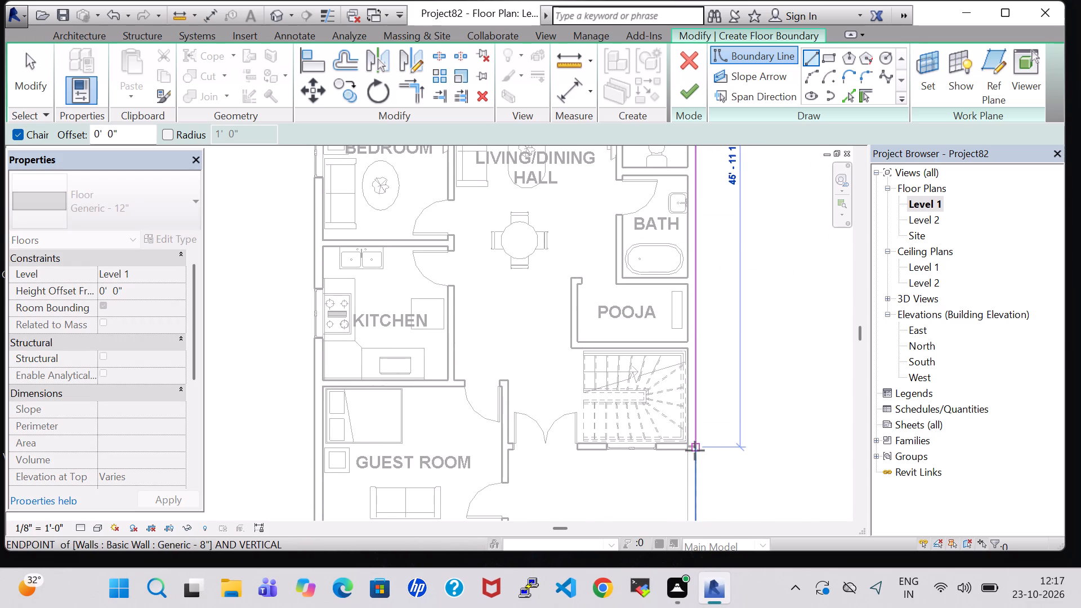
pyautogui.click(695, 450)
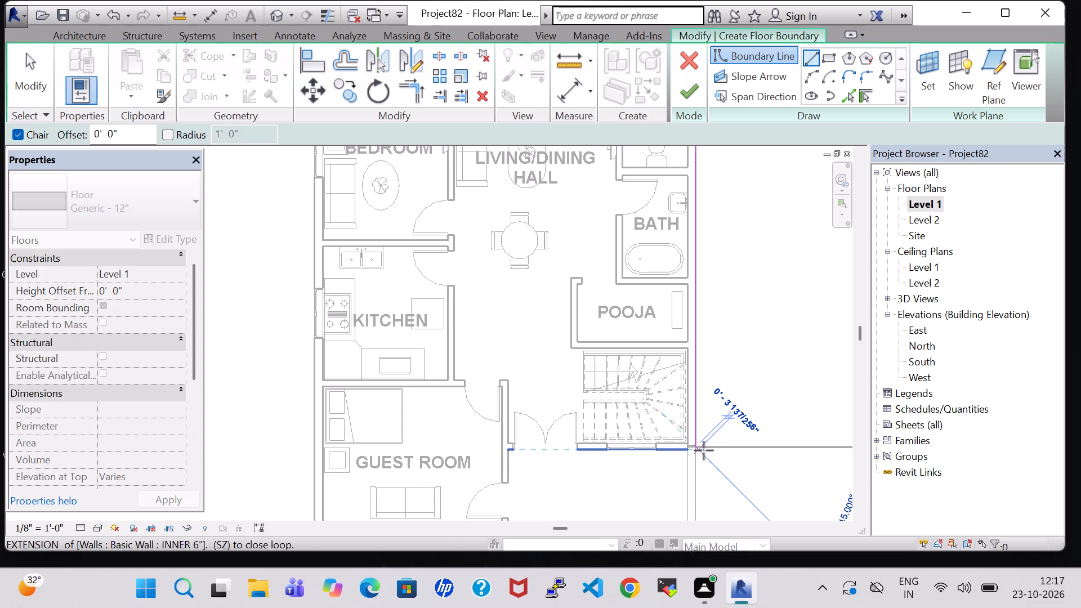
pyautogui.scroll(6, 704, 450)
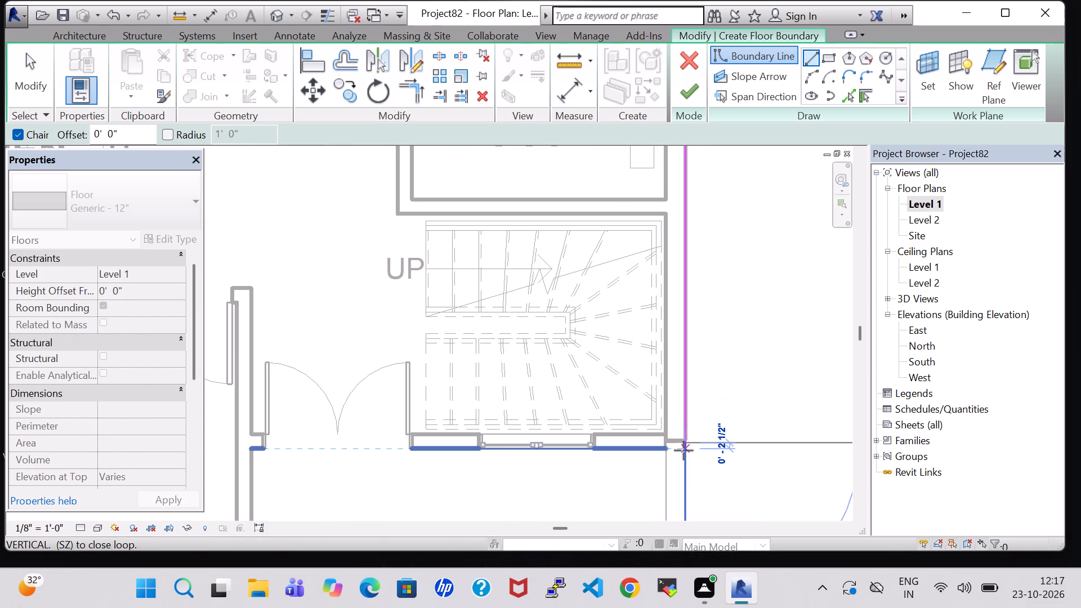
pyautogui.click(685, 450)
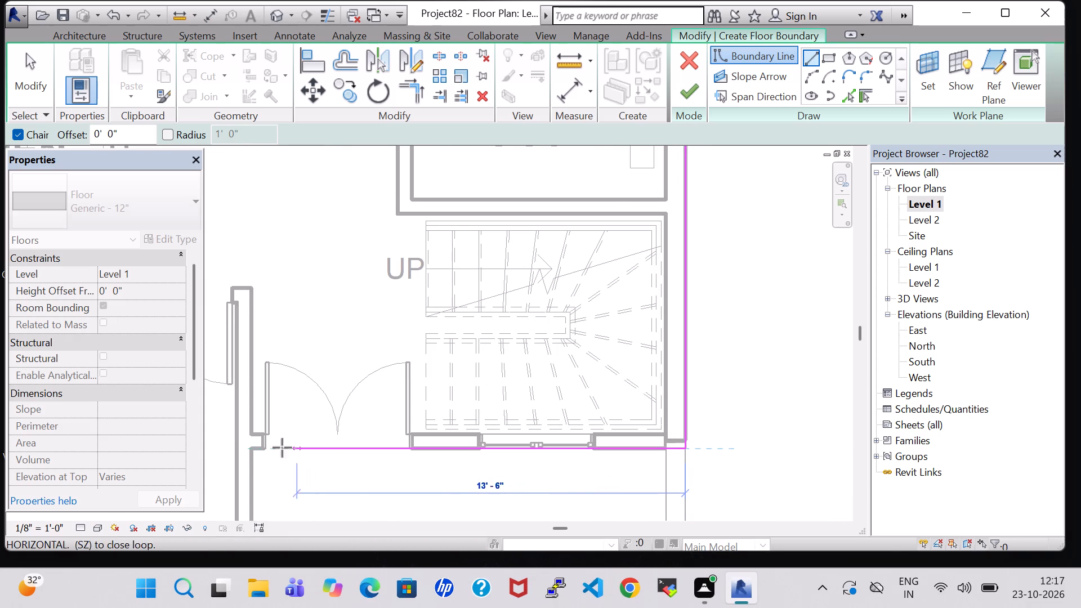
# Continue the floor boundary west along the entrance wall, 6' 6" south beside the guest room, and west to the house's southwest corner.
pyautogui.click(254, 450)
pyautogui.moveTo(253, 490); pyautogui.dragTo(398, 341, button='middle')
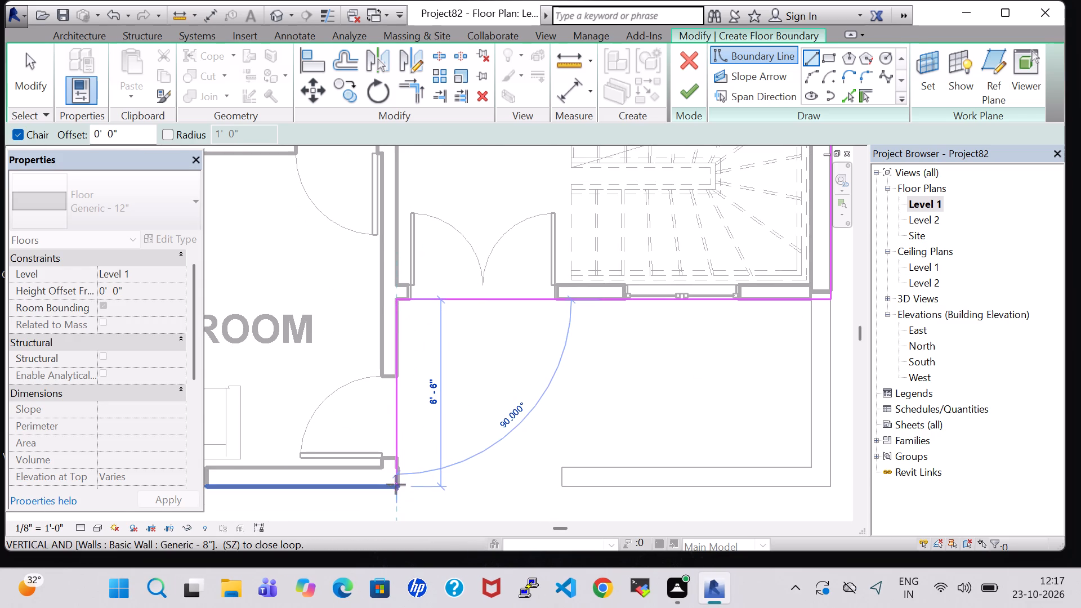
pyautogui.click(396, 485)
pyautogui.scroll(1, 304, 493)
pyautogui.moveTo(306, 494); pyautogui.dragTo(503, 491, button='middle')
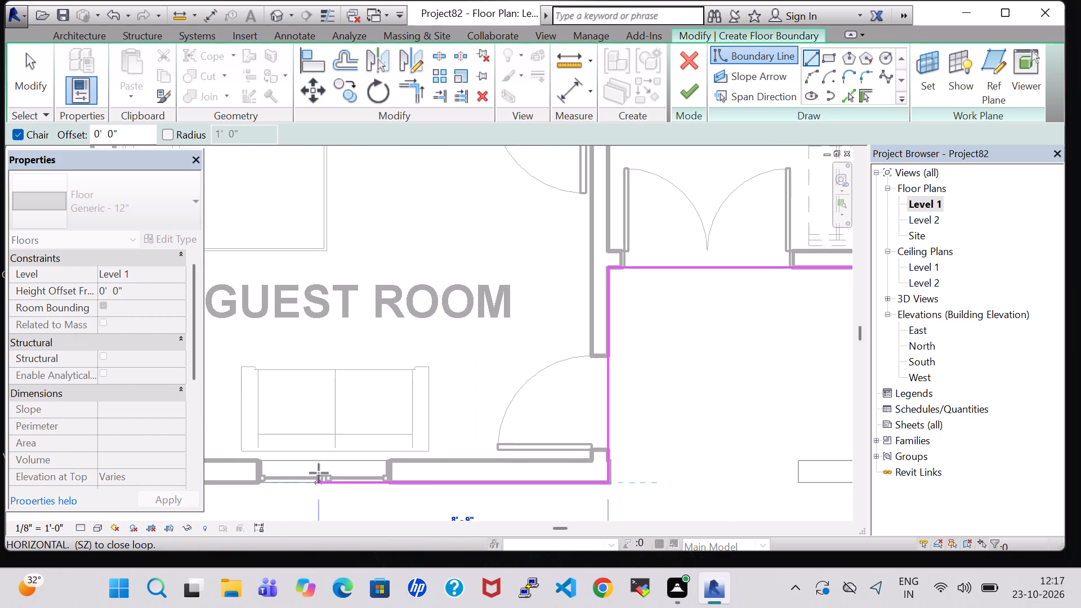
pyautogui.moveTo(322, 473); pyautogui.dragTo(638, 480, button='middle')
pyautogui.click(409, 486)
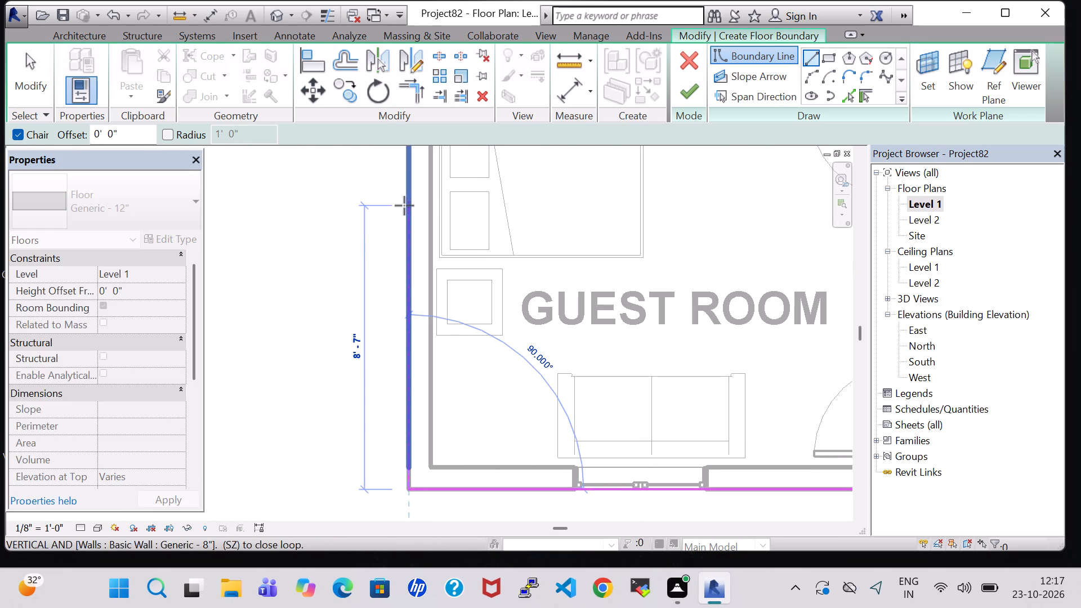
# Close the floor boundary along the exterior west wall up to the northwest corner and finish the floor.
pyautogui.moveTo(404, 205); pyautogui.dragTo(382, 475, button='middle')
pyautogui.scroll(1, 388, 440)
pyautogui.moveTo(392, 223); pyautogui.dragTo(381, 518, button='middle')
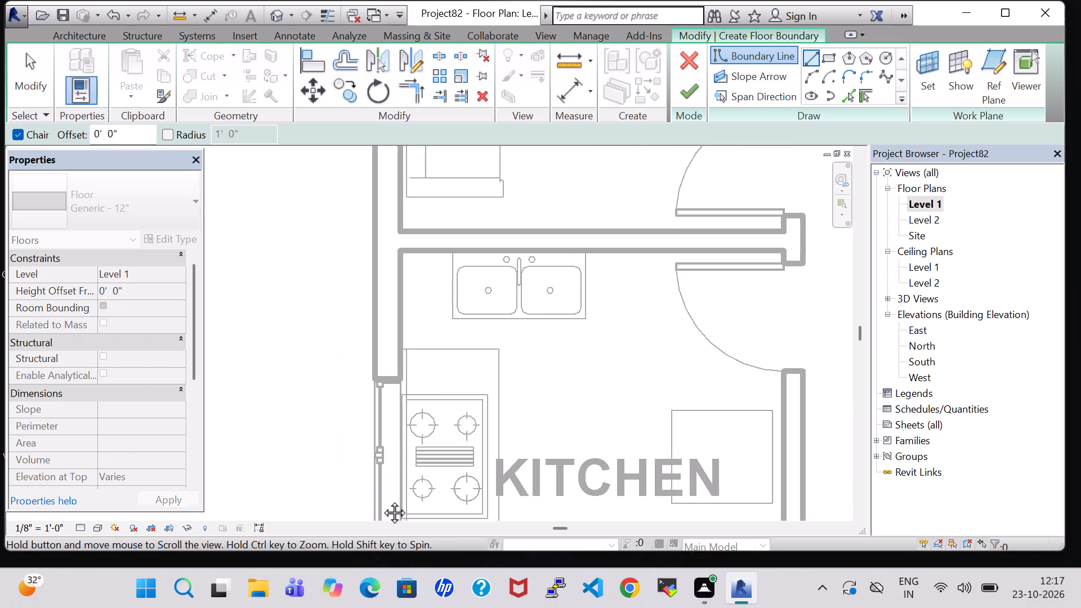
pyautogui.moveTo(392, 185); pyautogui.dragTo(390, 252, button='middle')
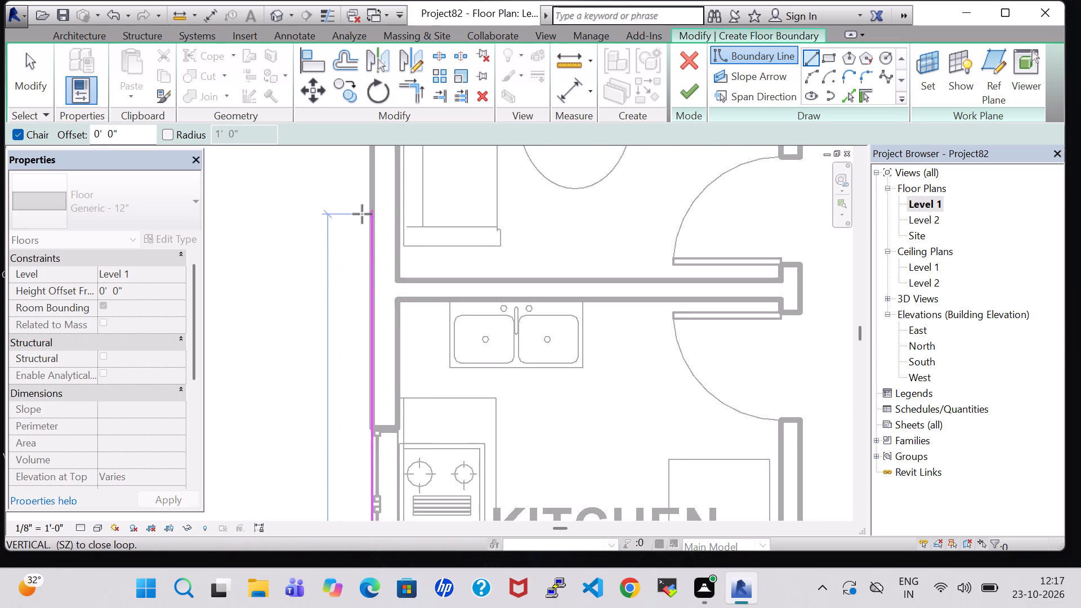
pyautogui.moveTo(362, 214); pyautogui.dragTo(363, 444, button='middle')
pyautogui.moveTo(380, 166); pyautogui.dragTo(368, 456, button='middle')
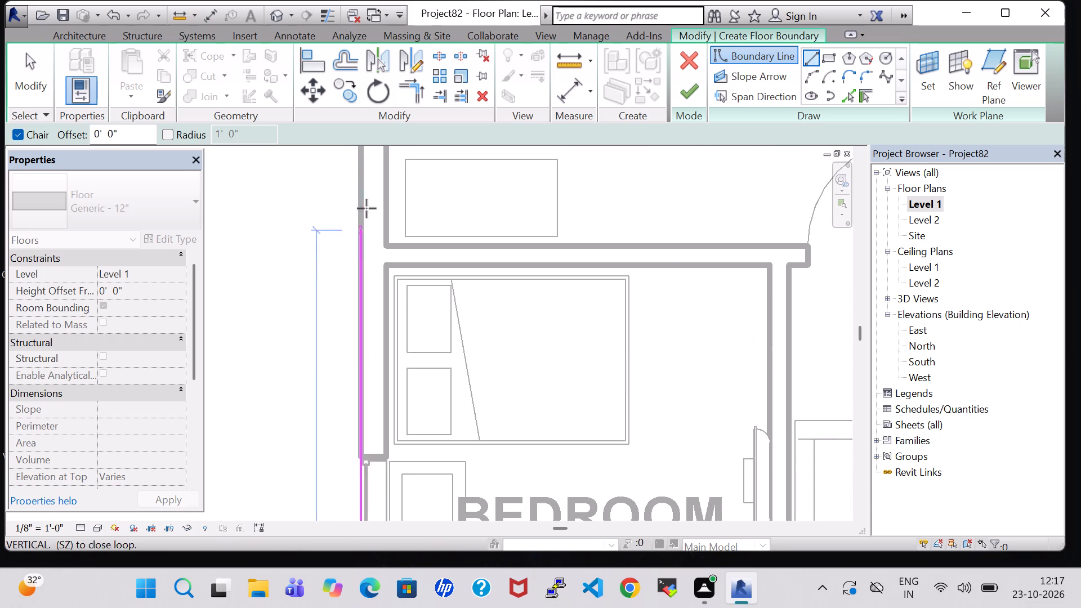
pyautogui.moveTo(365, 198); pyautogui.dragTo(373, 483, button='middle')
pyautogui.moveTo(365, 188); pyautogui.dragTo(361, 576, button='middle')
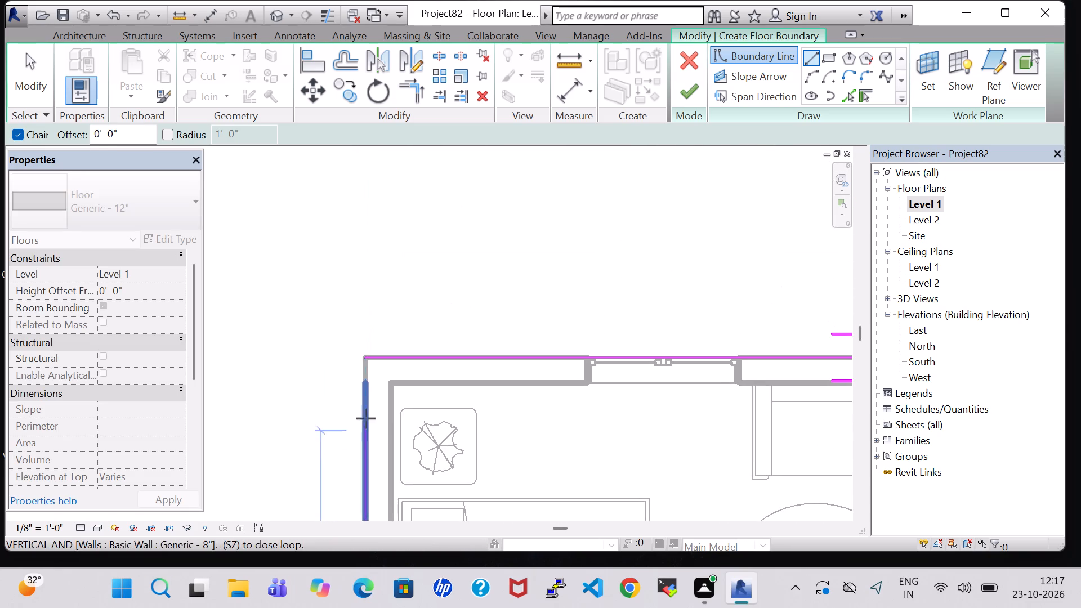
pyautogui.click(368, 357)
pyautogui.click(694, 86)
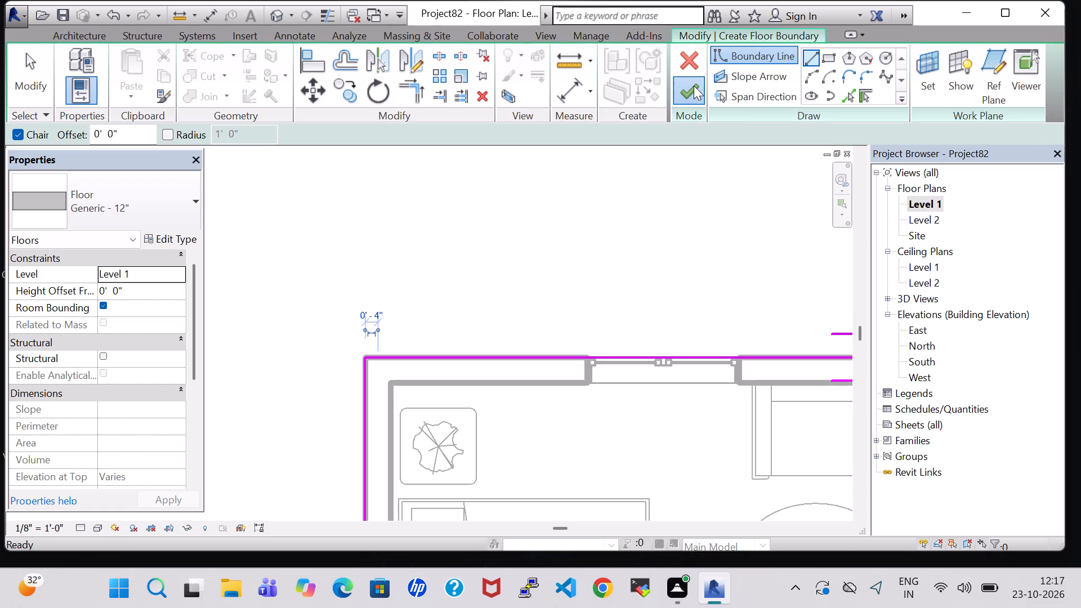
# Check the new floor in the 3D view.
pyautogui.scroll(-6, 708, 348)
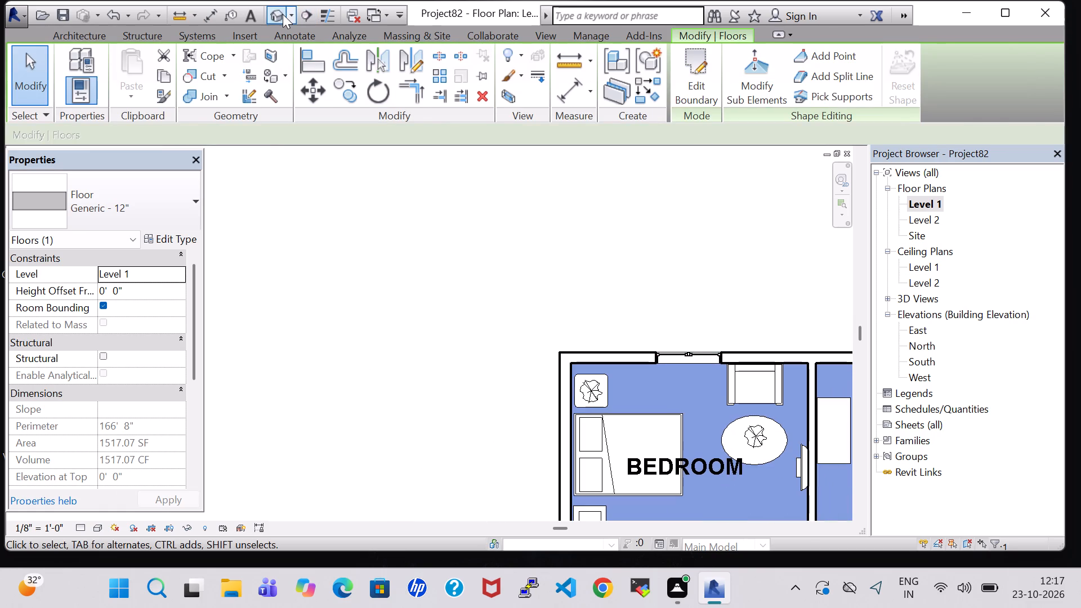
pyautogui.click(283, 14)
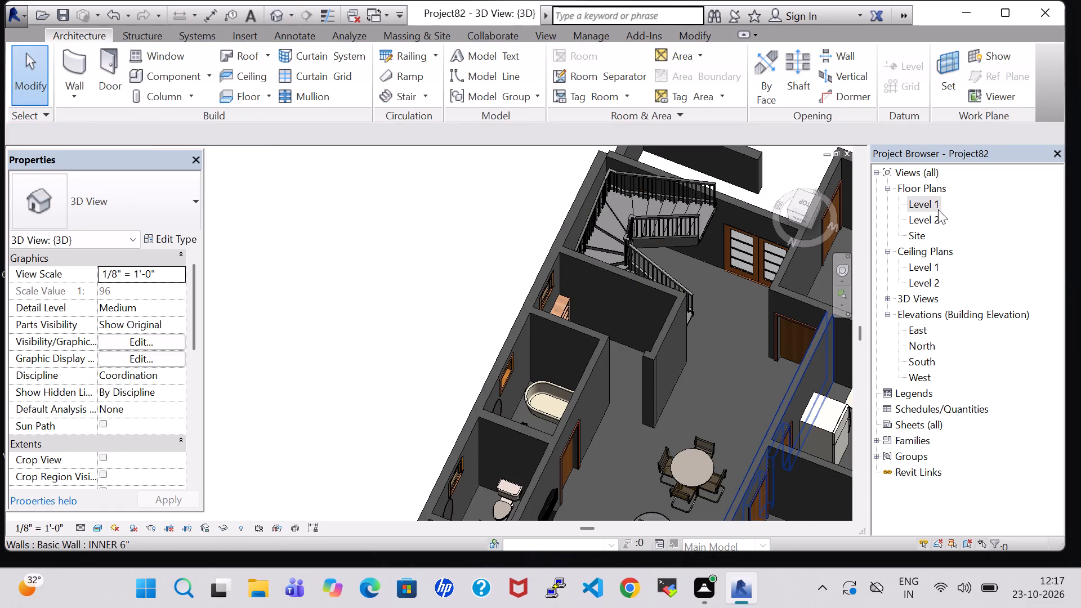
pyautogui.doubleClick(919, 201)
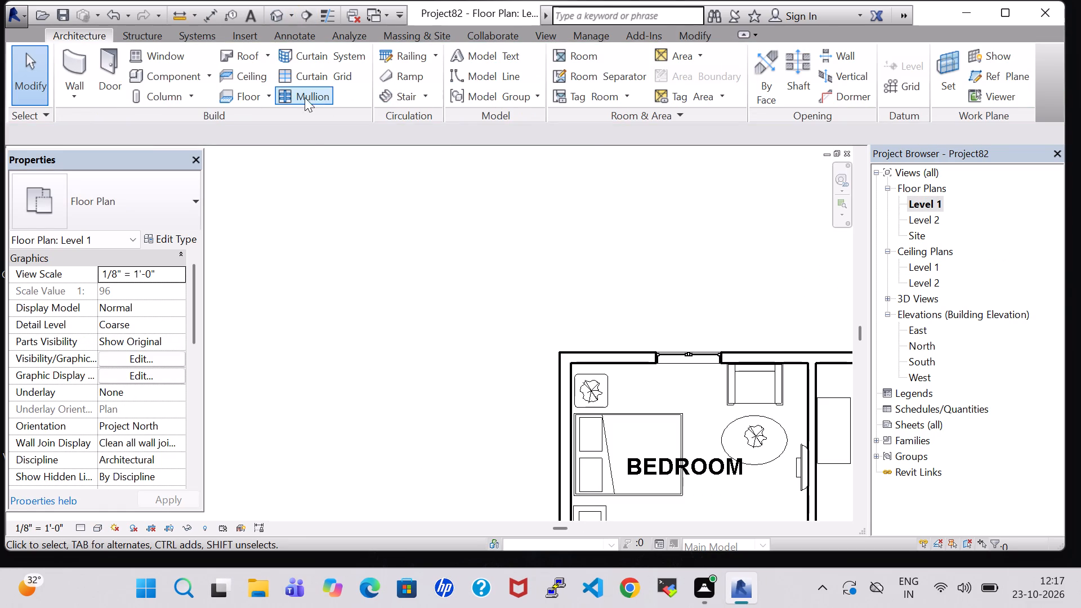
pyautogui.click(274, 17)
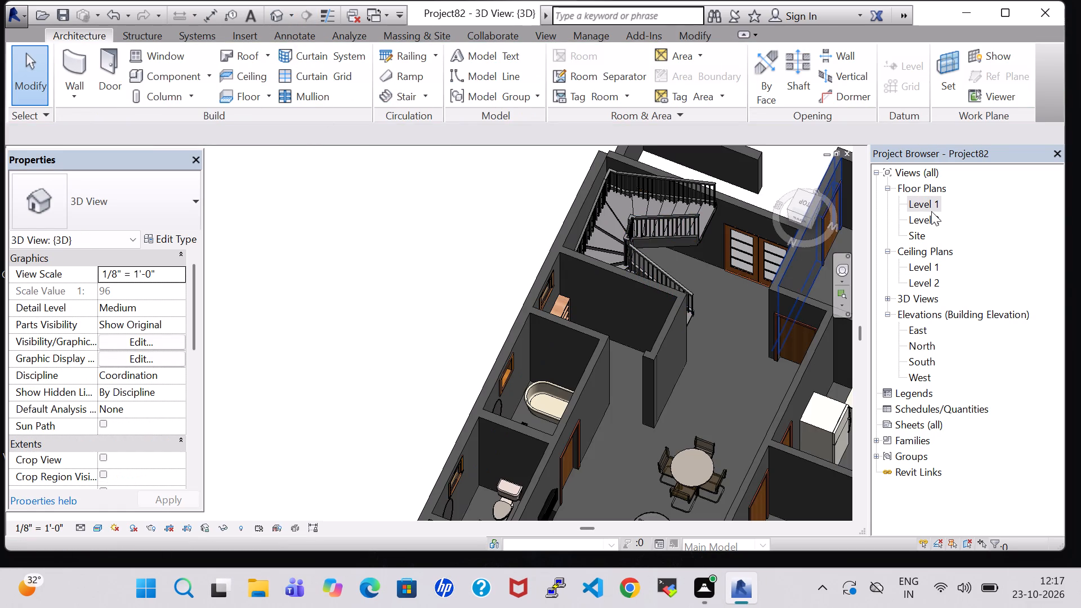
# Create a toposurface on Level 1 from four points at 0' 0" elevation on the corners of the open porch outside the entrance doors.
pyautogui.doubleClick(927, 207)
pyautogui.scroll(-5, 571, 315)
pyautogui.moveTo(571, 316); pyautogui.dragTo(250, 152, button='middle')
pyautogui.click(416, 41)
pyautogui.click(401, 75)
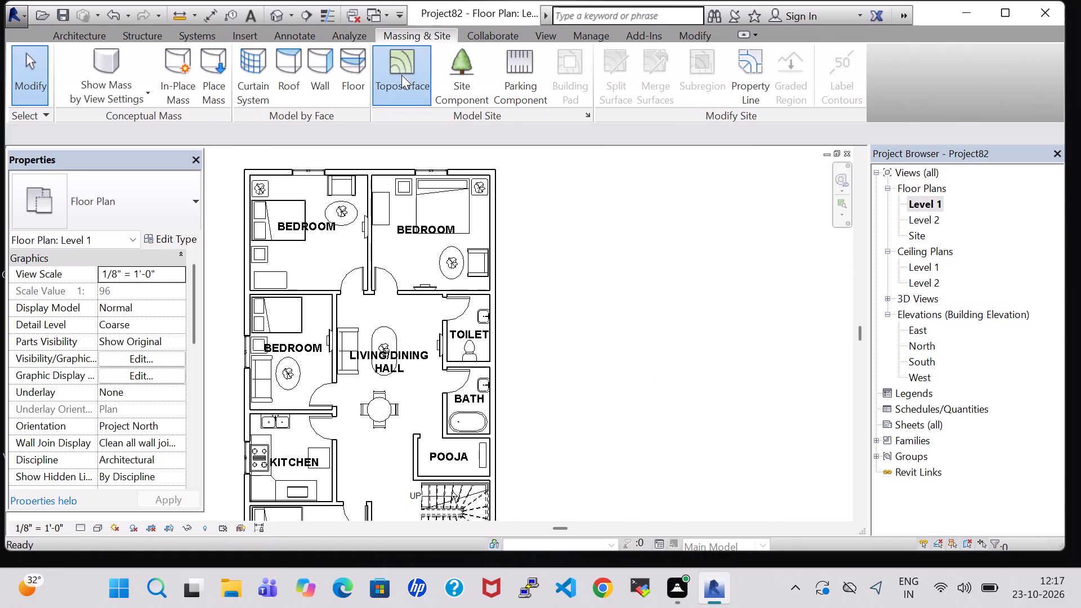
pyautogui.moveTo(650, 286); pyautogui.dragTo(740, 189, button='middle')
pyautogui.scroll(4, 674, 365)
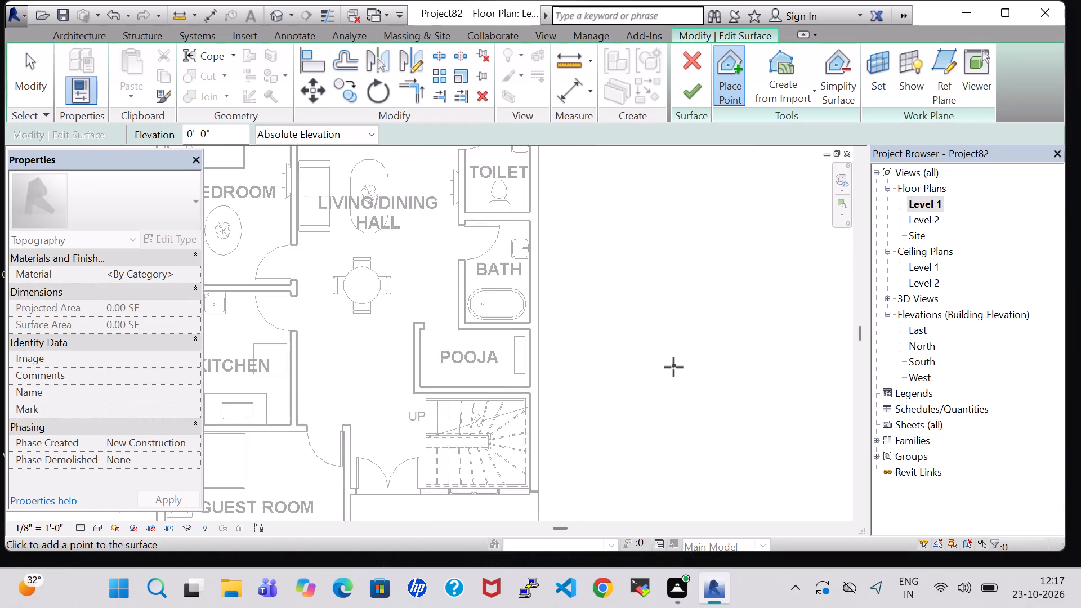
pyautogui.moveTo(659, 393); pyautogui.dragTo(726, 212, button='middle')
pyautogui.click(367, 337)
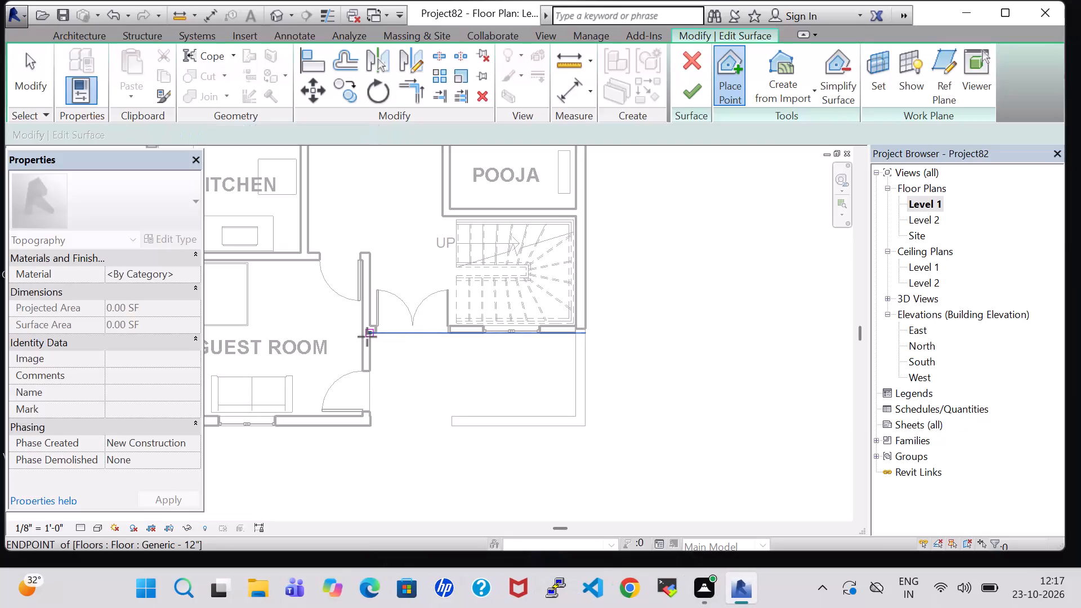
pyautogui.click(370, 430)
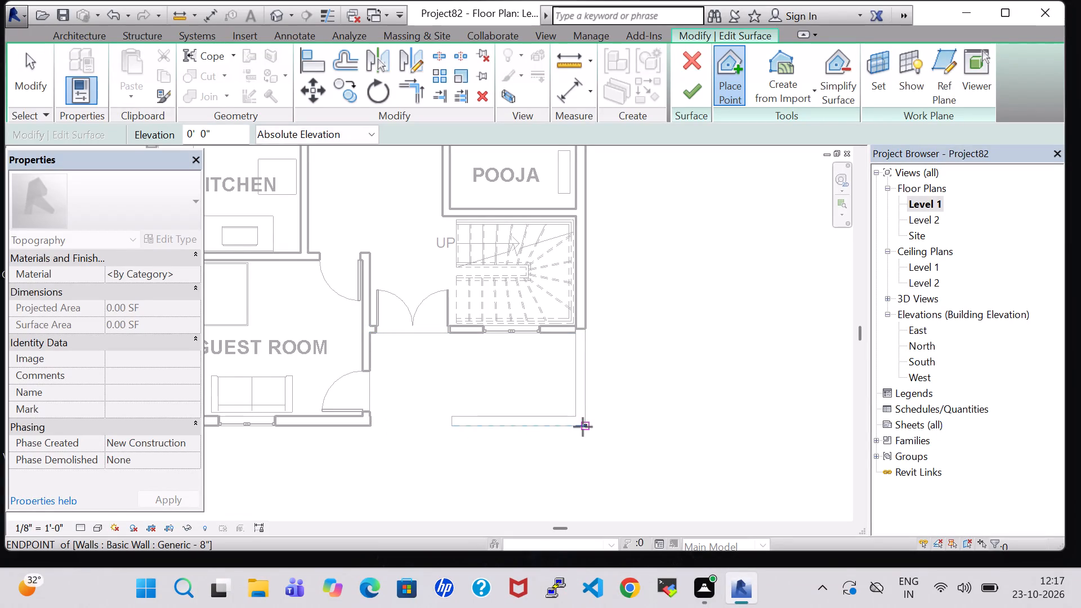
pyautogui.click(583, 427)
pyautogui.click(584, 329)
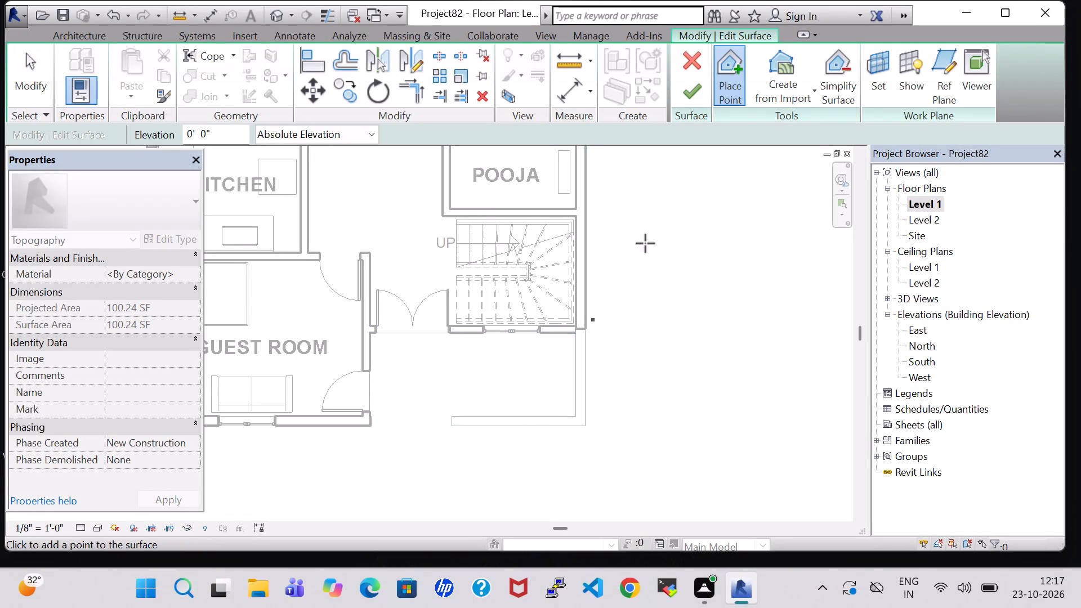
pyautogui.click(685, 87)
# Check the porch surface in the 3D view, oriented to look at the house from the top-front.
pyautogui.click(275, 17)
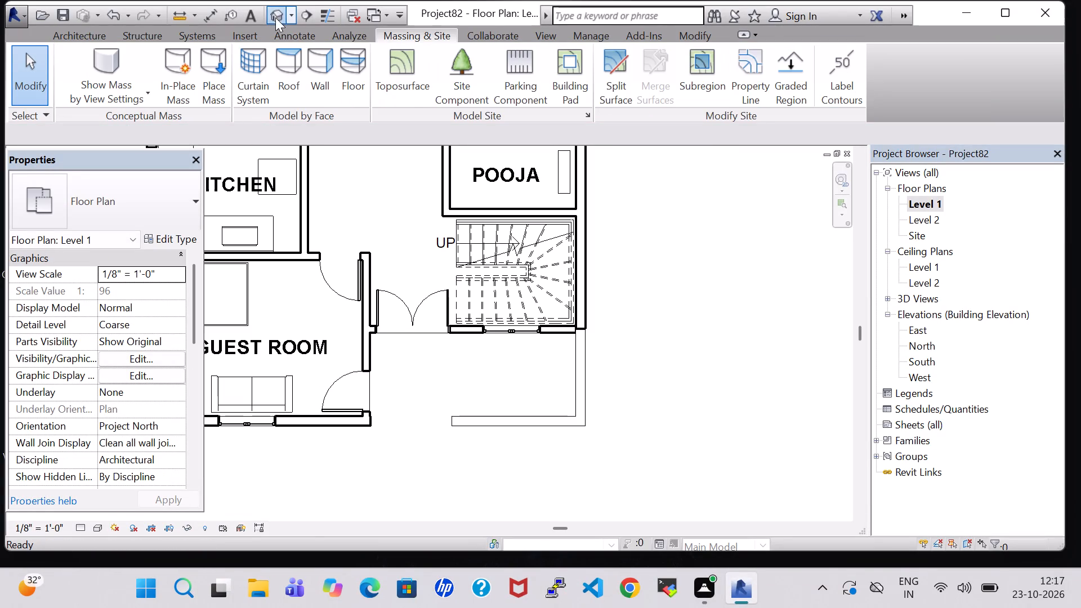
pyautogui.scroll(-2, 623, 395)
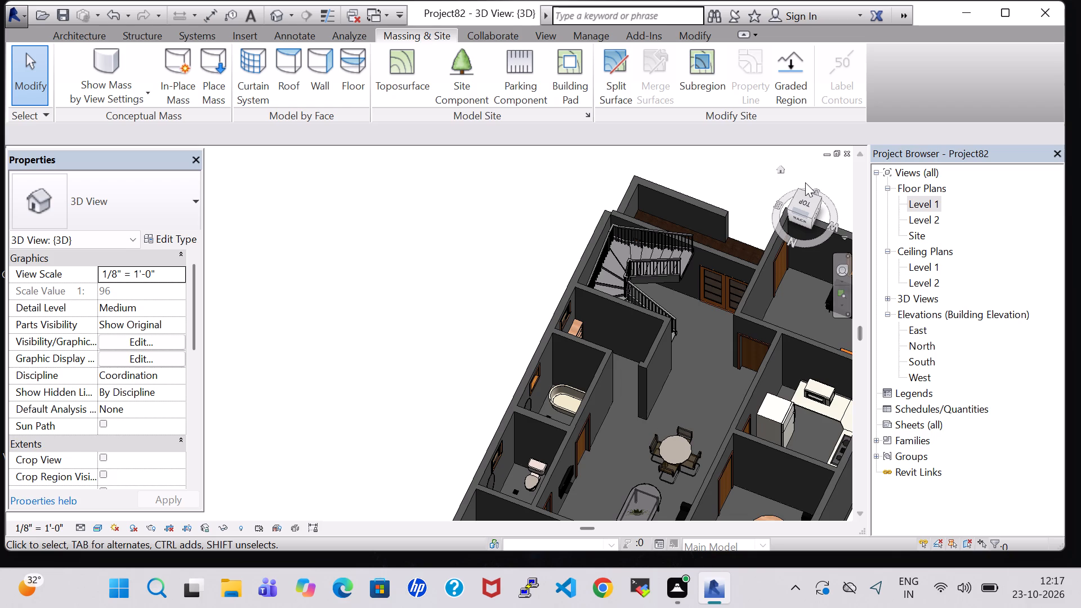
pyautogui.click(819, 191)
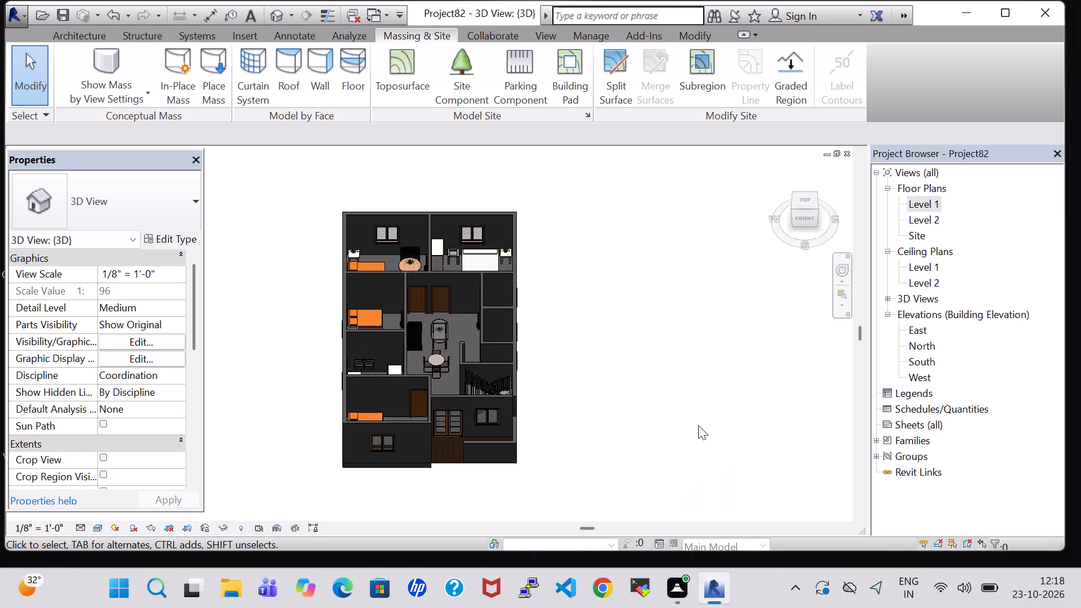
# Examine the front porch, low porch walls and furnished rooms from several angles in the 3D view.
pyautogui.scroll(3, 595, 418)
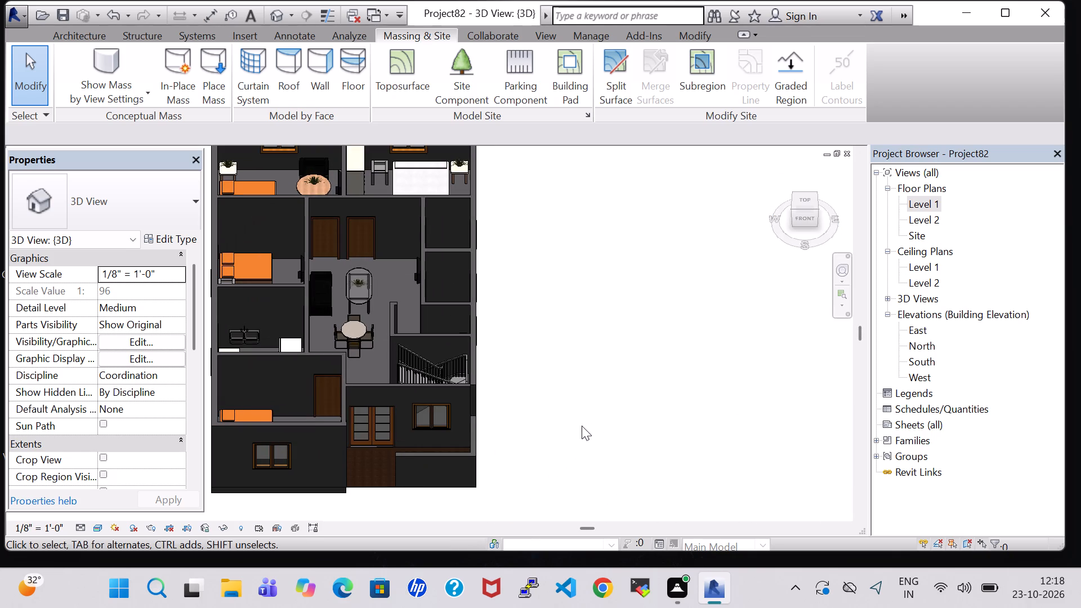
pyautogui.keyDown('shift'); pyautogui.moveTo(573, 426); pyautogui.dragTo(571, 350, button='middle'); pyautogui.keyUp('shift')
pyautogui.moveTo(551, 366); pyautogui.dragTo(544, 334, button='middle')
pyautogui.moveTo(552, 337); pyautogui.dragTo(598, 444, button='middle')
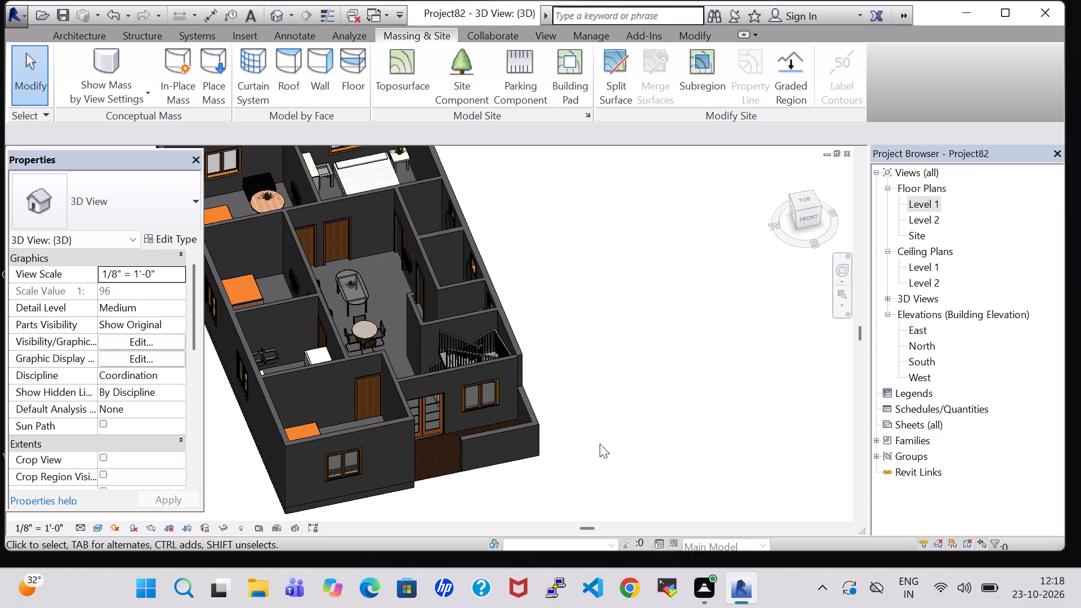
pyautogui.moveTo(587, 406); pyautogui.dragTo(585, 406, button='middle')
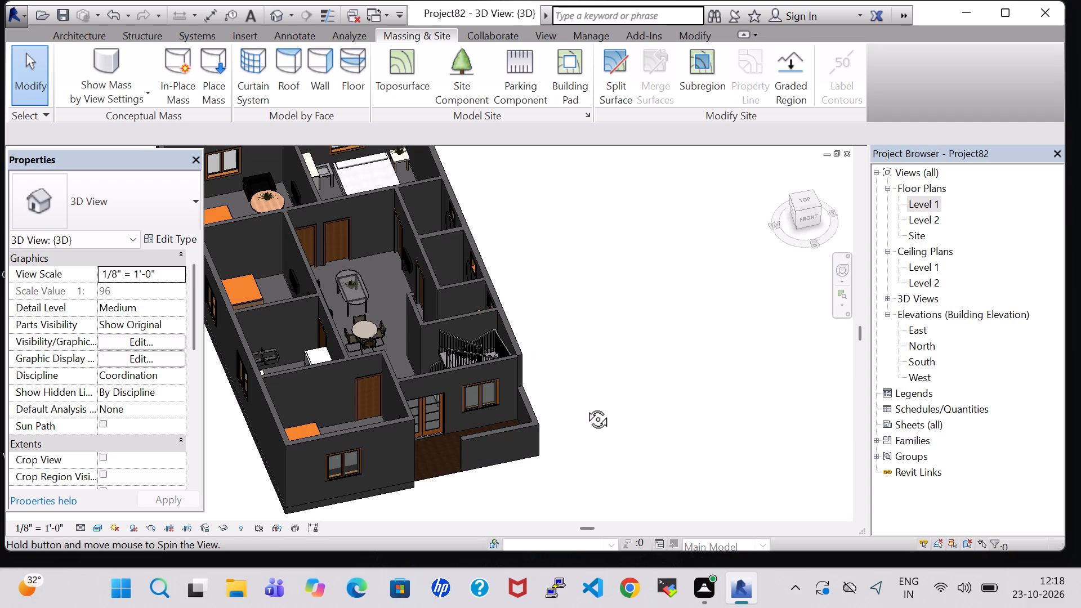
pyautogui.moveTo(585, 406); pyautogui.dragTo(520, 326, button='middle')
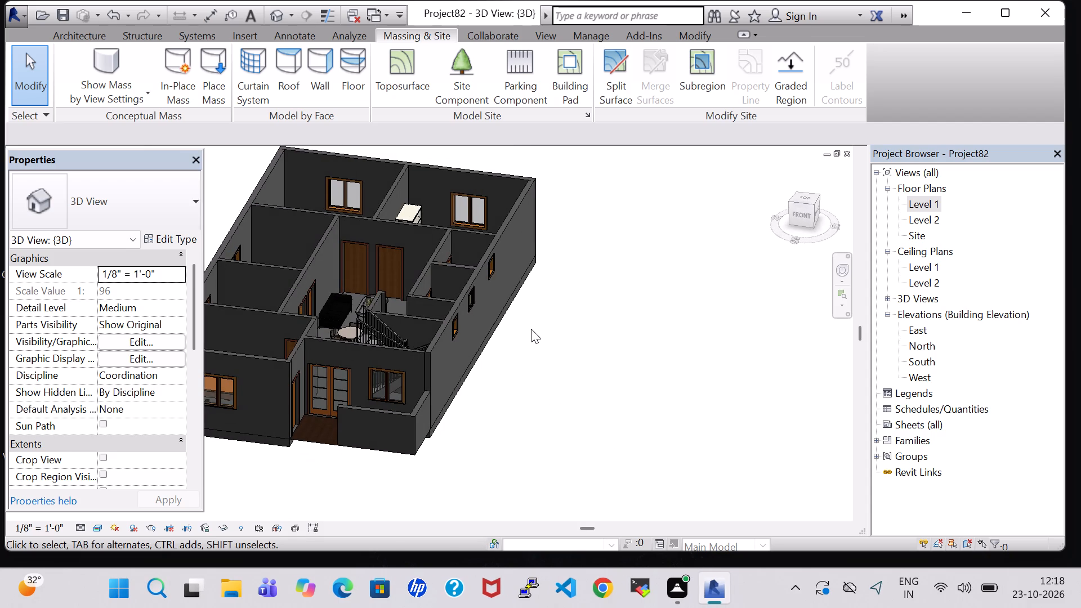
pyautogui.scroll(3, 531, 329)
pyautogui.moveTo(538, 330); pyautogui.dragTo(942, 356, button='middle')
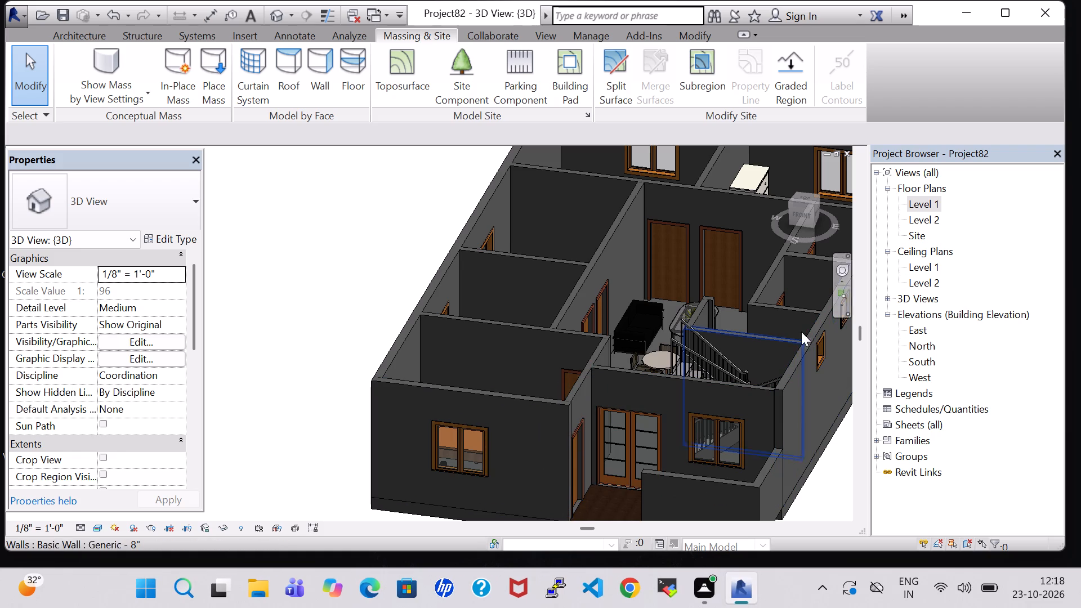
pyautogui.keyDown('shift'); pyautogui.moveTo(444, 198); pyautogui.dragTo(470, 238, button='middle'); pyautogui.keyUp('shift')
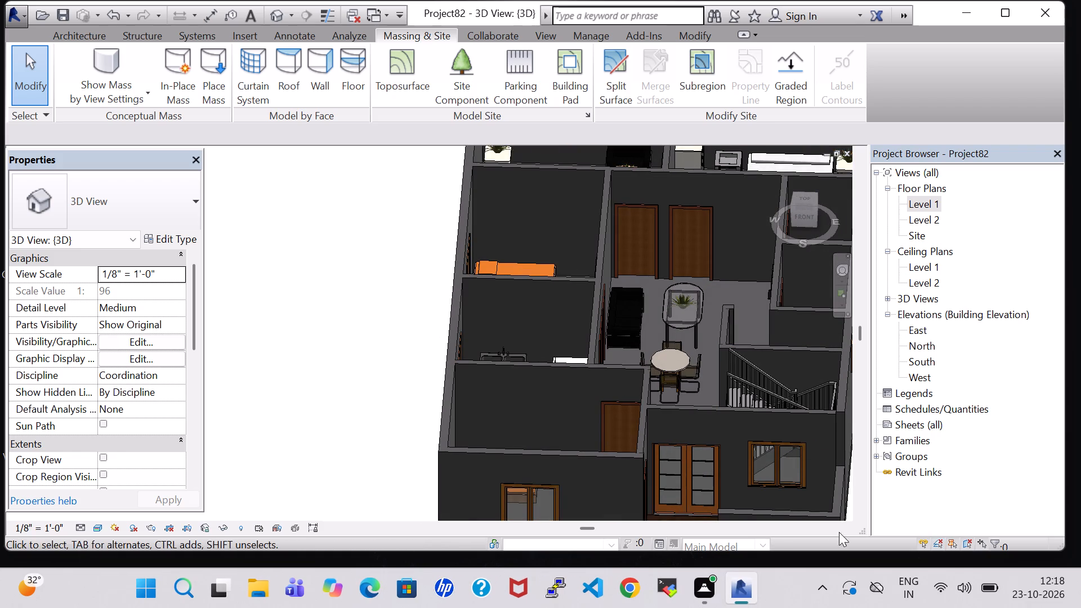
# Duplicate the Generic - 8" type of the low front porch wall under the name OUTER 5'.
pyautogui.click(818, 517)
pyautogui.scroll(-2, 530, 328)
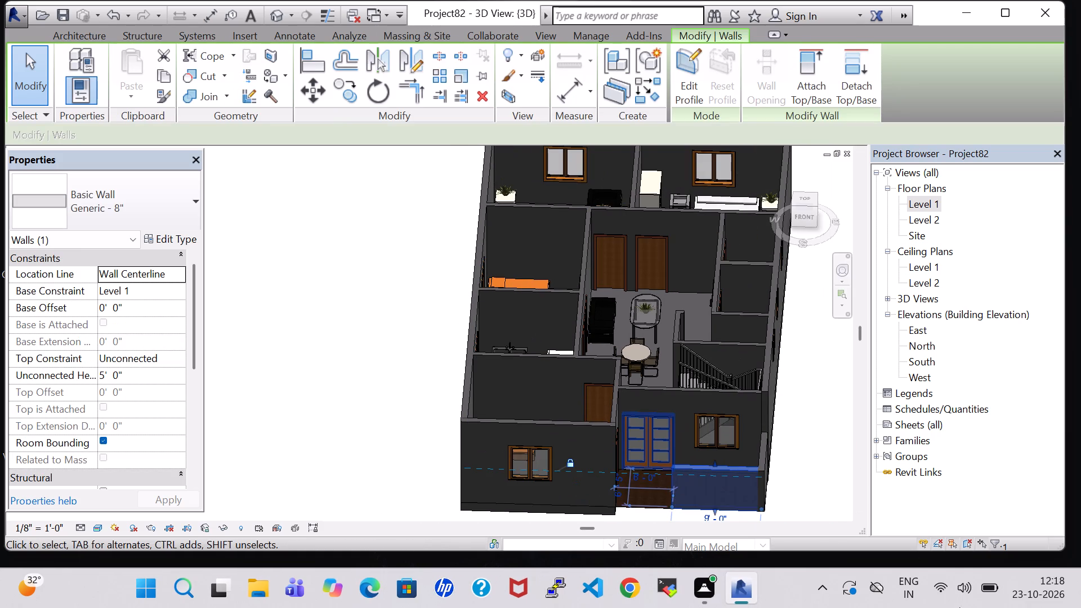
pyautogui.scroll(-1, 1068, 607)
pyautogui.click(173, 239)
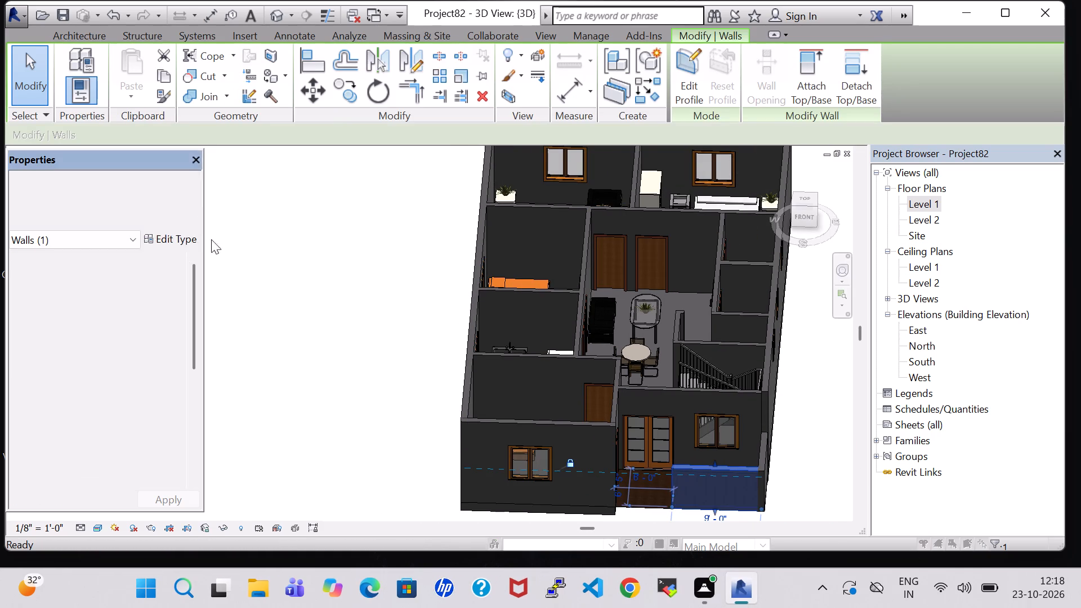
pyautogui.click(627, 127)
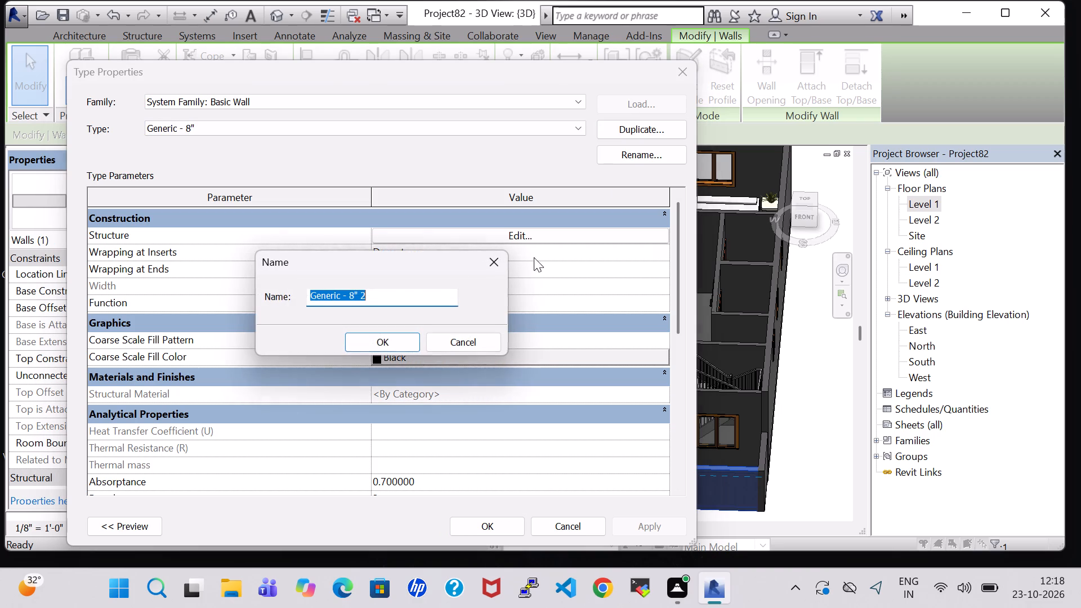
pyautogui.click(393, 291)
pyautogui.press('BackSpace')
pyautogui.press('BackSpace')
pyautogui.press('BackSpace')
pyautogui.press('BackSpace')
pyautogui.press('BackSpace')
pyautogui.press('BackSpace')
pyautogui.press('BackSpace')
pyautogui.press('BackSpace')
pyautogui.press('BackSpace')
pyautogui.press('BackSpace')
pyautogui.press('BackSpace')
pyautogui.press('BackSpace')
pyautogui.press('BackSpace')
pyautogui.press('BackSpace')
pyautogui.press('BackSpace')
pyautogui.press('BackSpace')
pyautogui.press('BackSpace')
pyautogui.press('BackSpace')
pyautogui.press('BackSpace')
pyautogui.press('BackSpace')
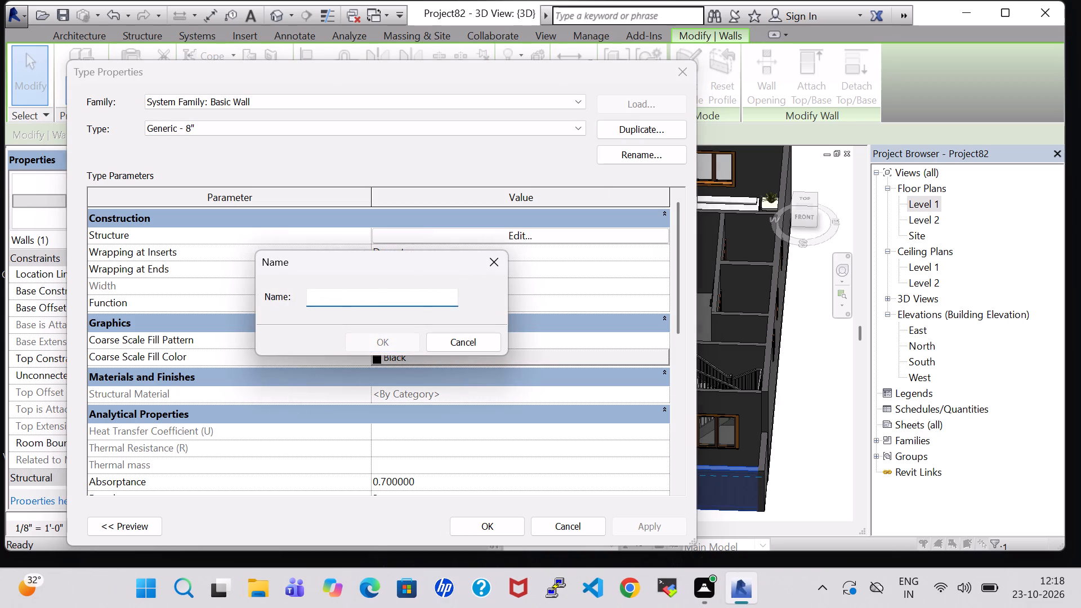
pyautogui.write('OUTER')
pyautogui.press('space')
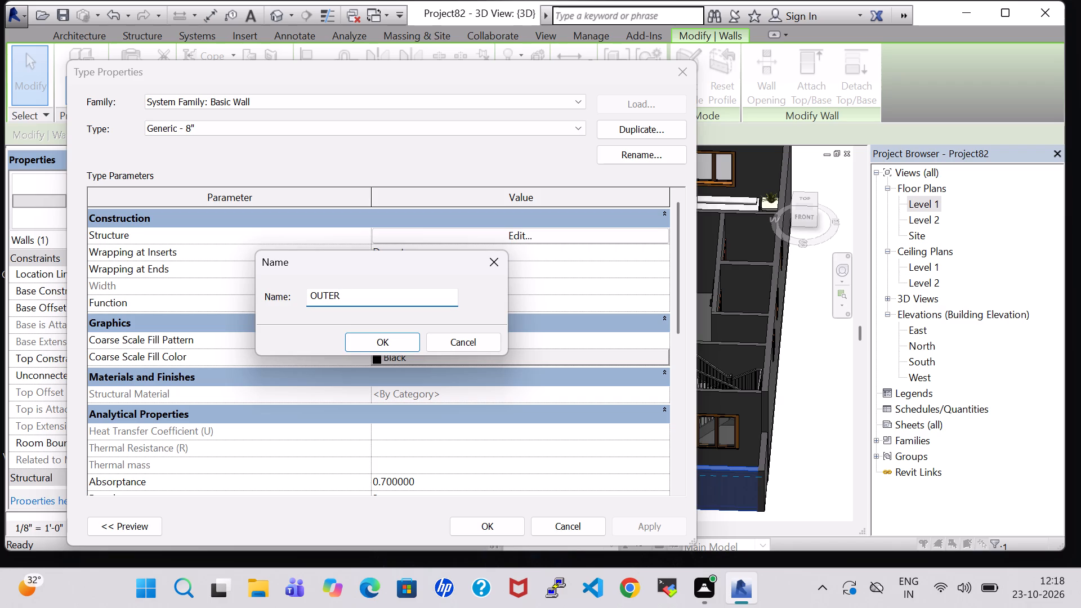
pyautogui.press('5')
pyautogui.press("'")
pyautogui.click(401, 337)
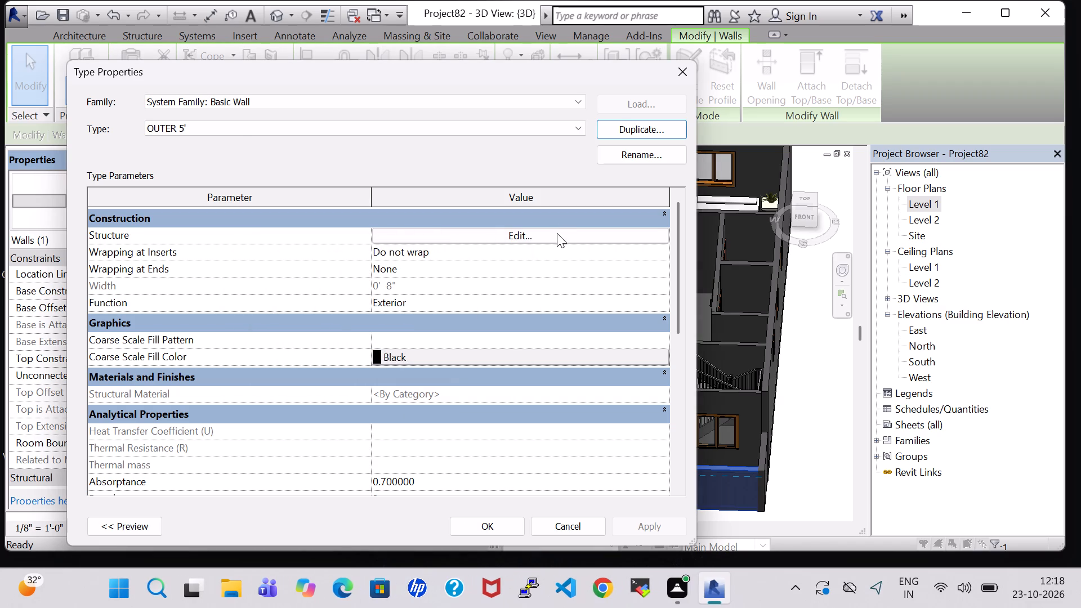
# Set the structure material of the OUTER 5' wall type to Birch and apply it to the low front porch wall.
pyautogui.click(557, 233)
pyautogui.click(378, 226)
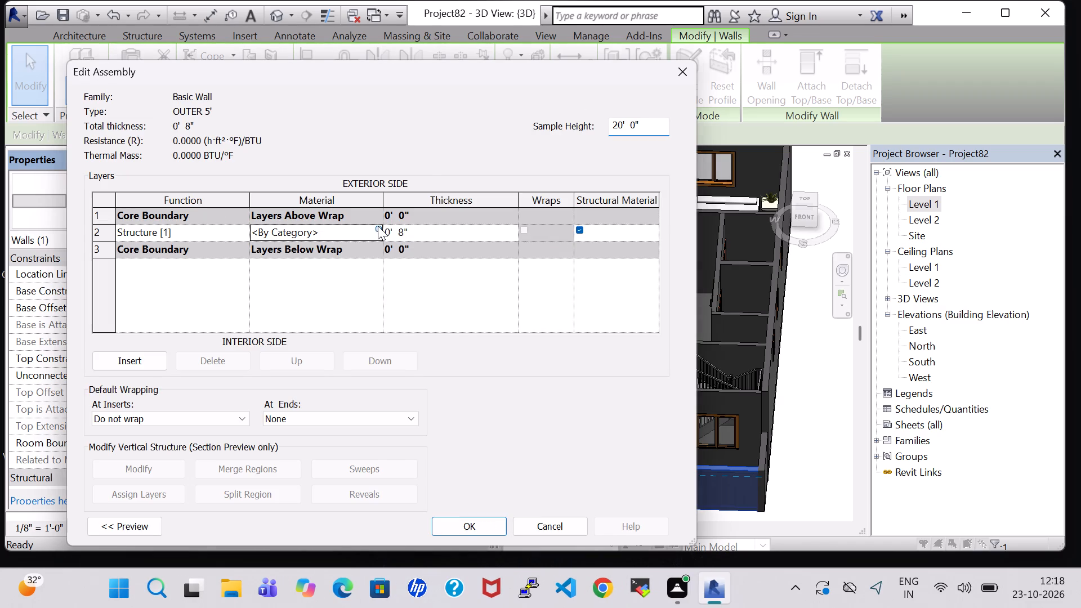
pyautogui.click(404, 233)
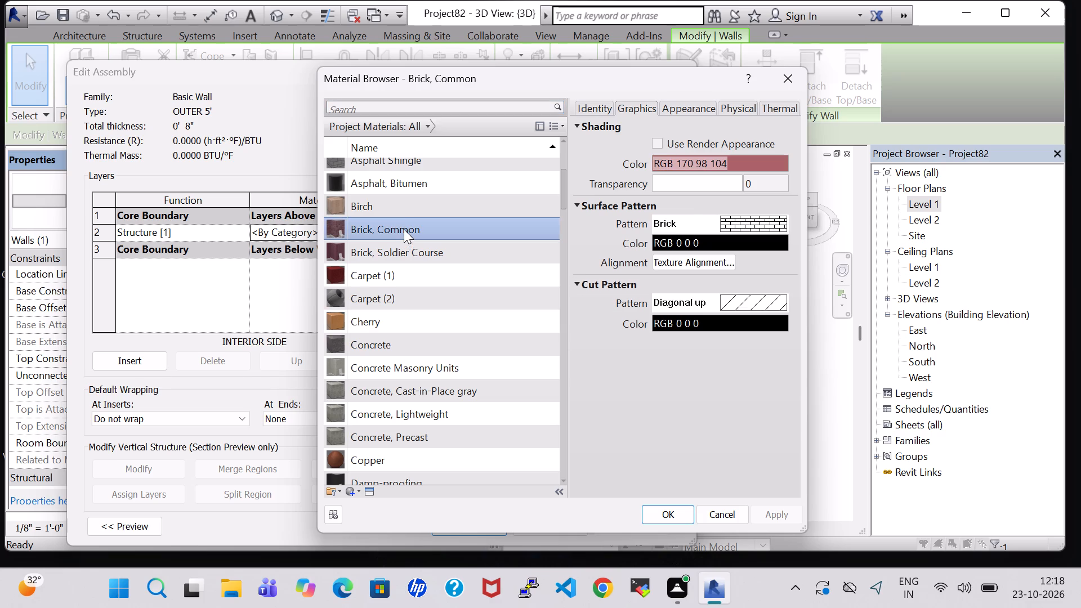
pyautogui.click(405, 204)
pyautogui.click(675, 510)
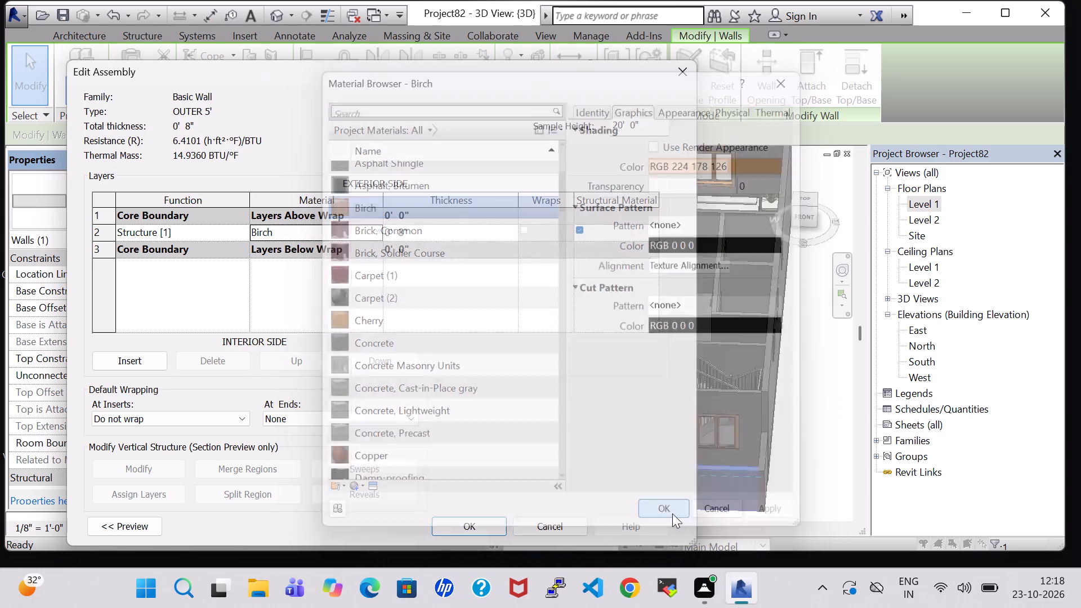
pyautogui.click(493, 524)
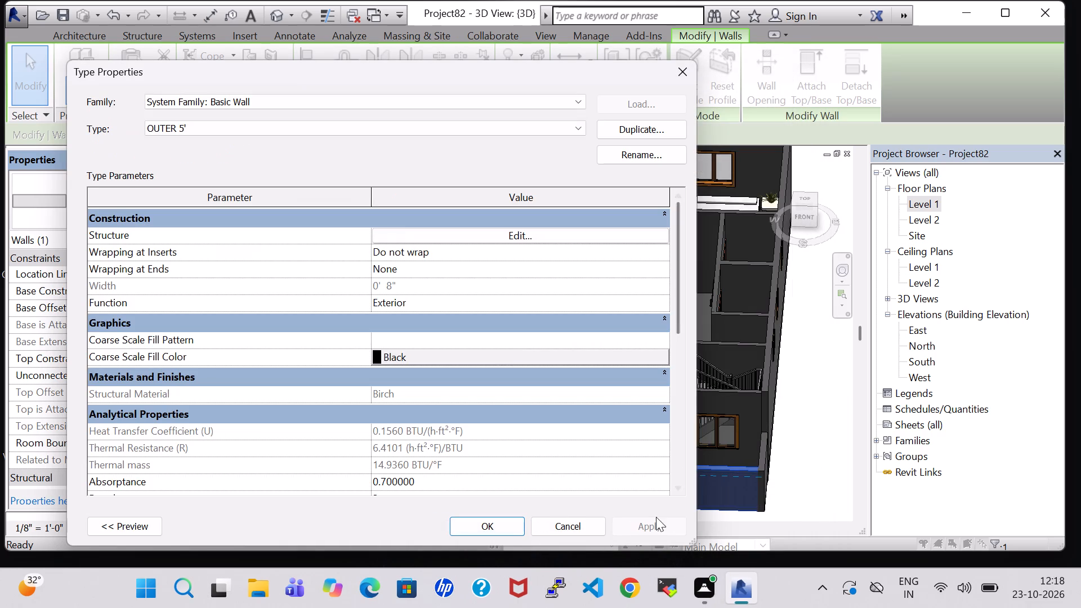
pyautogui.click(498, 525)
pyautogui.click(792, 475)
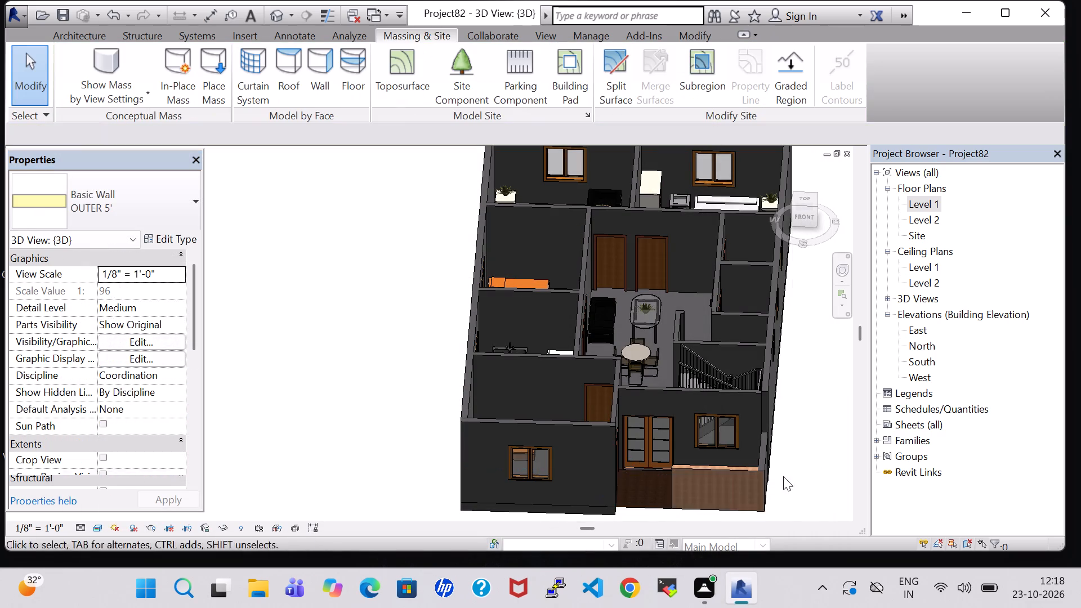
# Change the low wall along the east side of the porch to the OUTER 5' type.
pyautogui.click(762, 455)
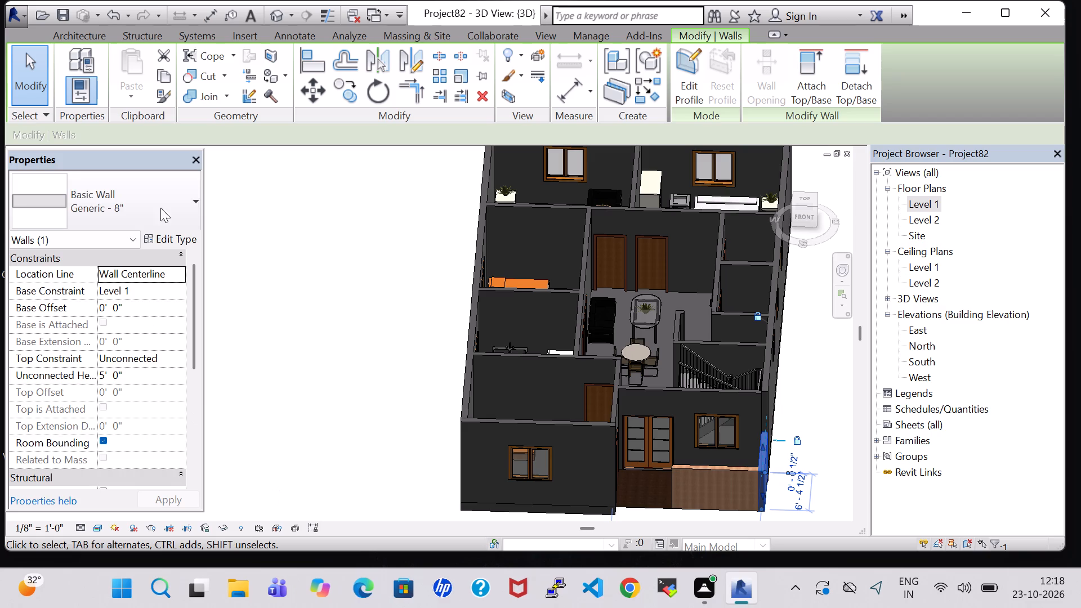
pyautogui.click(163, 205)
pyautogui.click(129, 544)
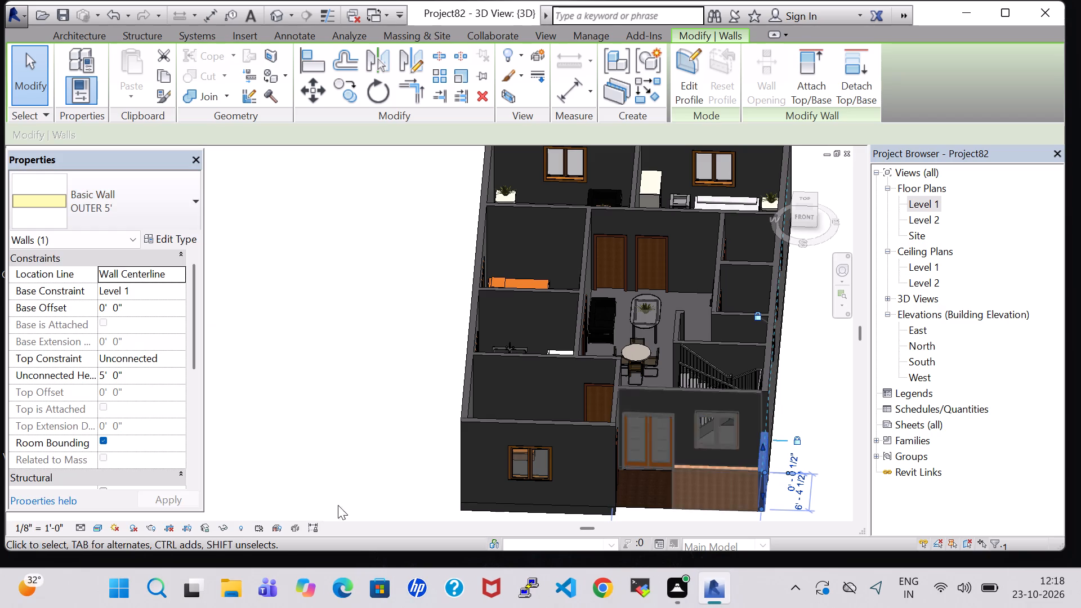
pyautogui.click(803, 387)
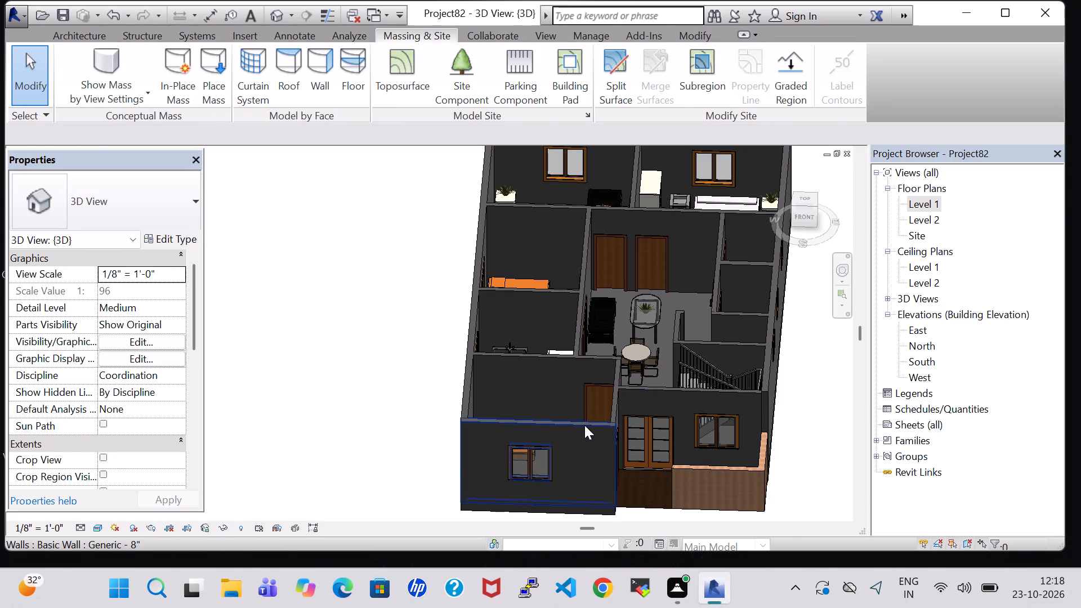
# Set the structure material of the Generic - 8" exterior wall type to Brick, Common, starting from the front bedroom wall.
pyautogui.click(584, 425)
pyautogui.click(167, 242)
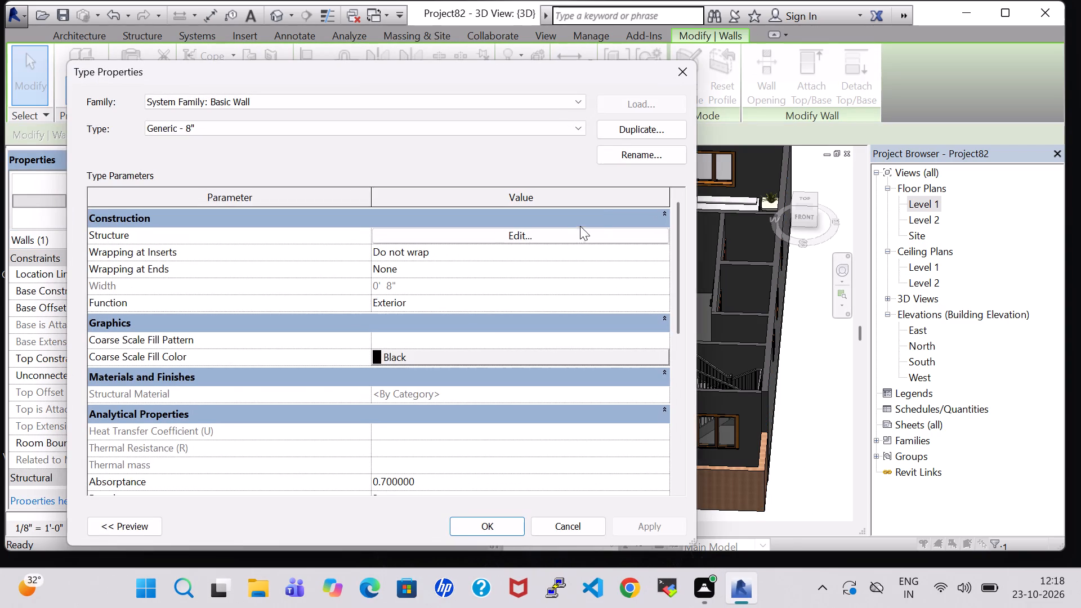
pyautogui.click(570, 233)
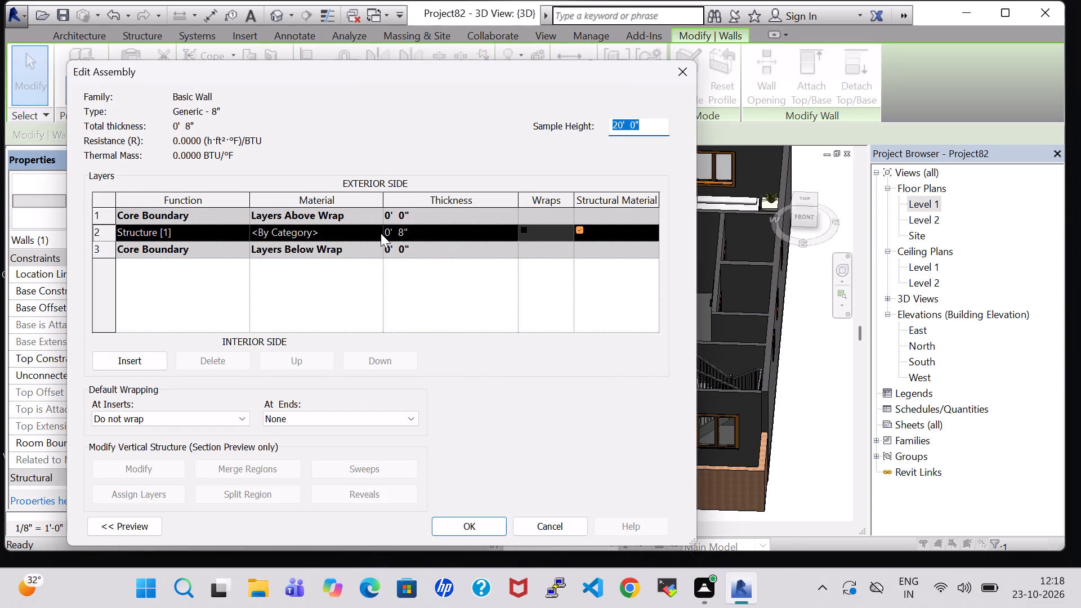
pyautogui.click(381, 229)
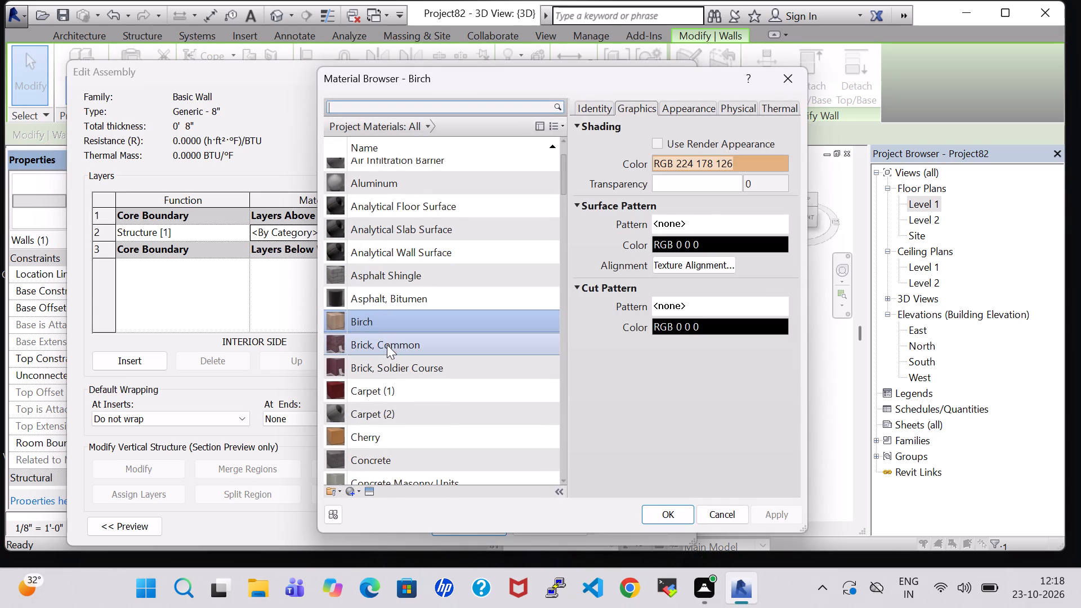
pyautogui.click(387, 345)
pyautogui.click(681, 513)
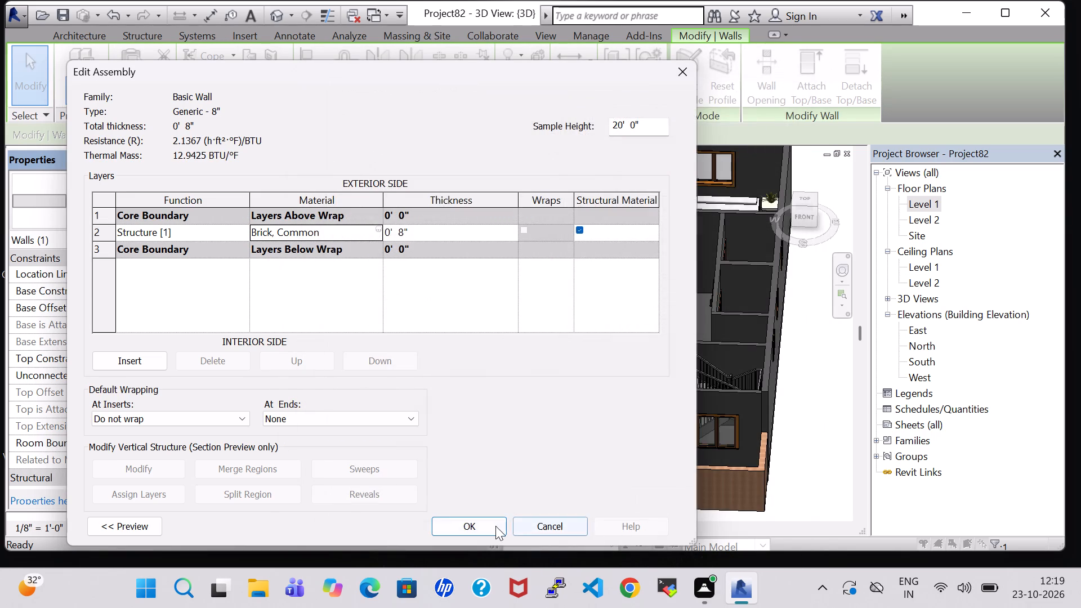
pyautogui.click(487, 526)
pyautogui.click(480, 527)
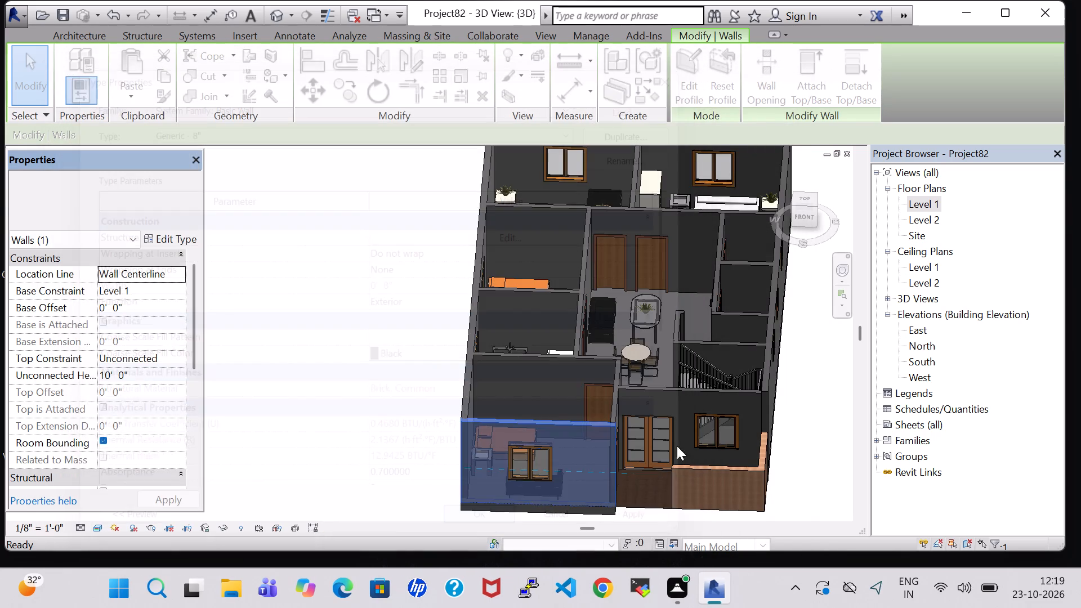
pyautogui.click(795, 425)
# Set the structure material of the INNER 6" interior wall type to Brick, Common.
pyautogui.click(681, 386)
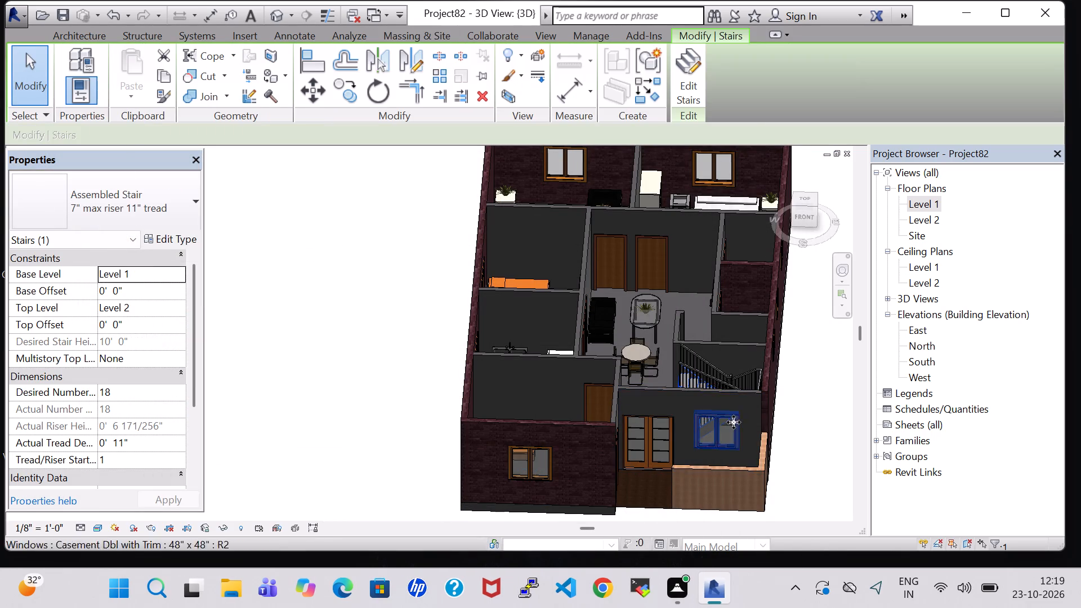
pyautogui.click(828, 441)
pyautogui.click(600, 355)
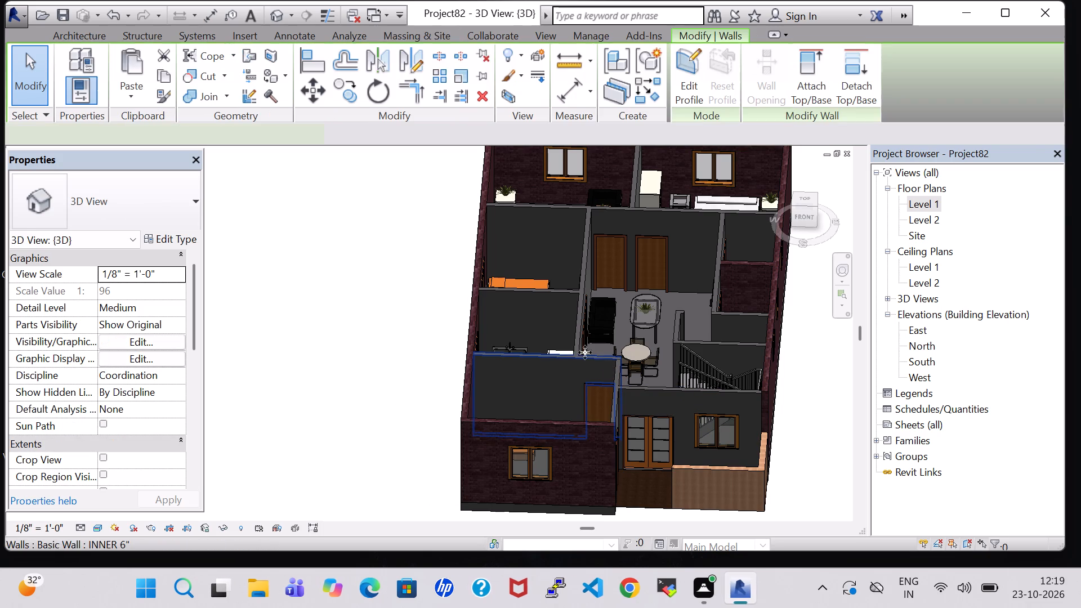
pyautogui.click(159, 242)
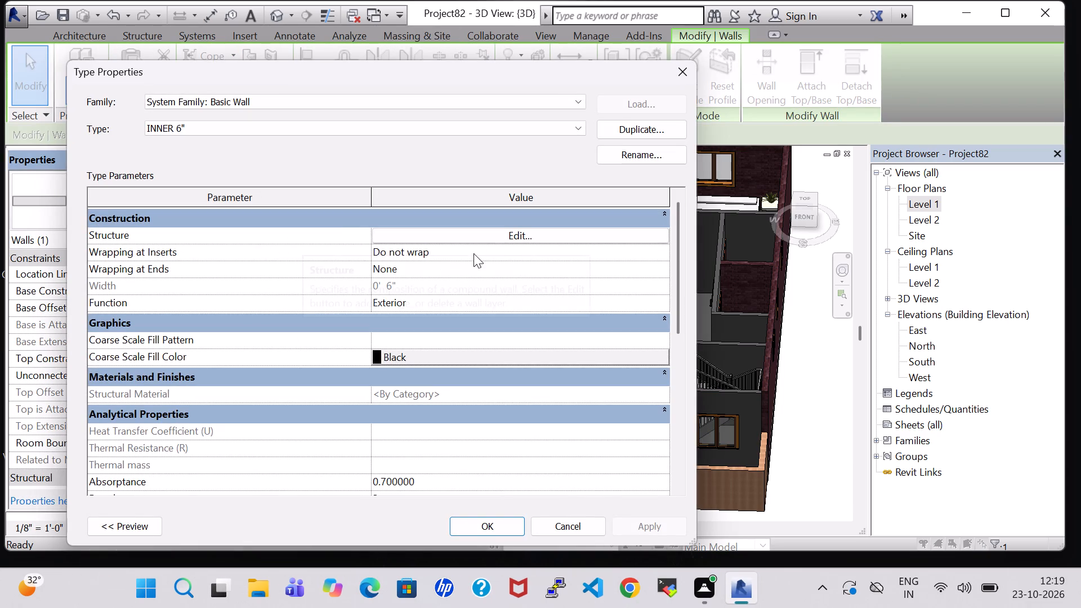
pyautogui.click(528, 234)
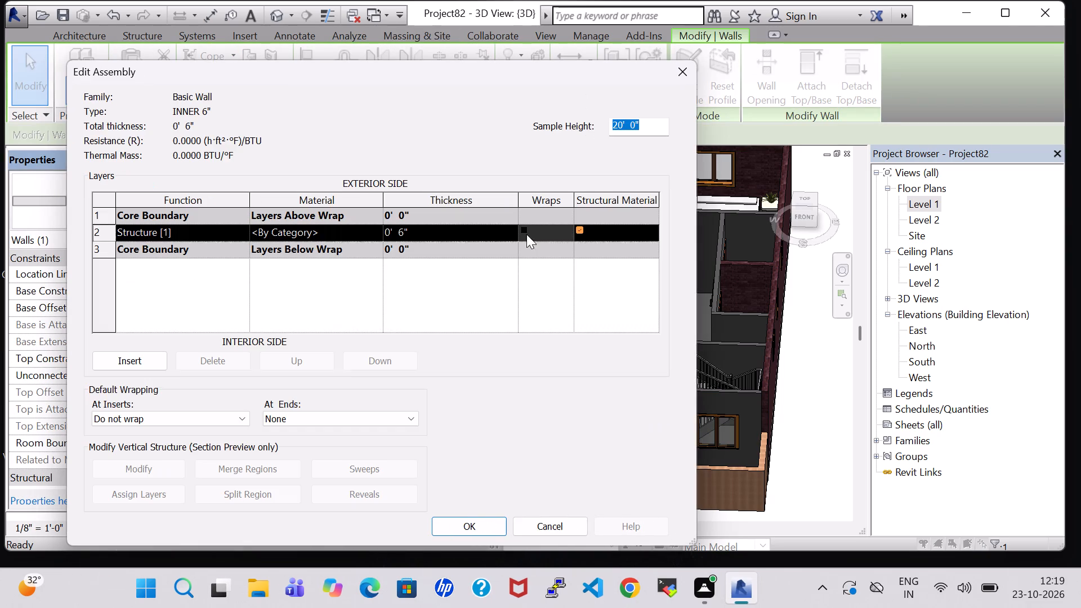
pyautogui.click(377, 231)
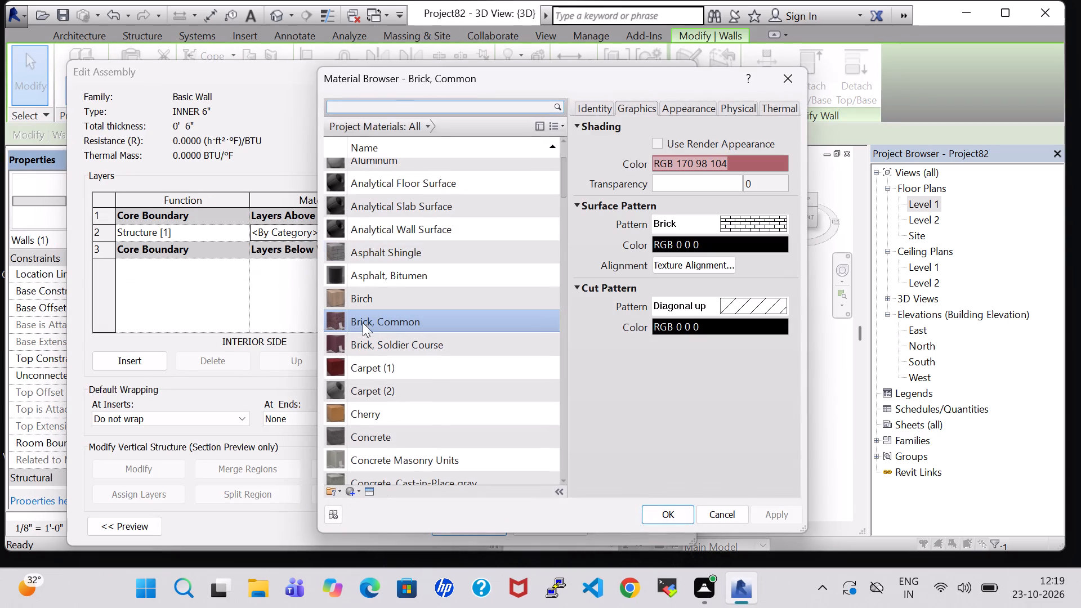
pyautogui.click(663, 509)
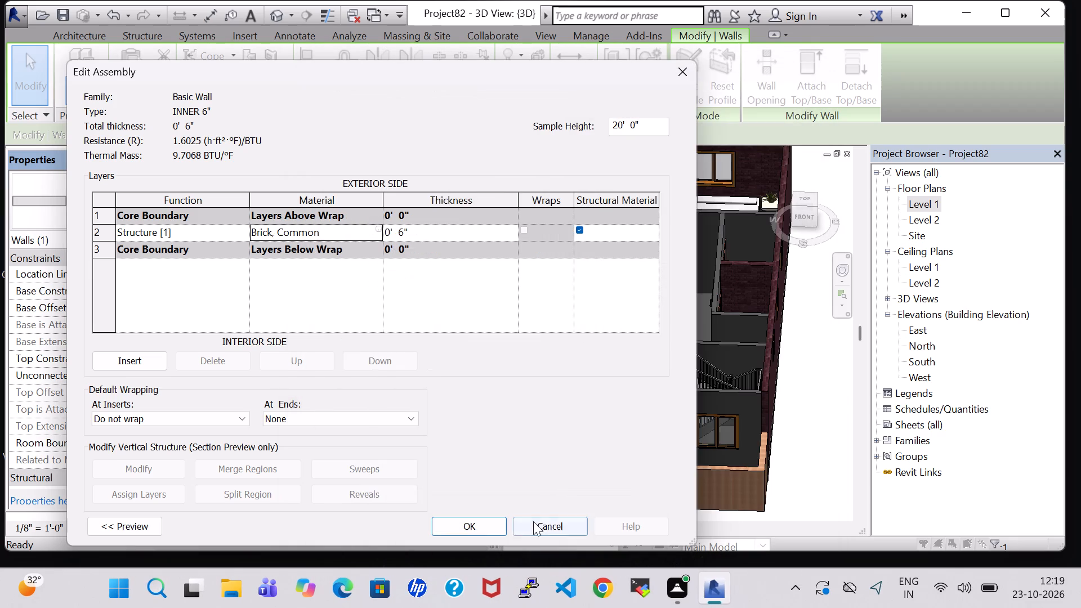
pyautogui.click(480, 522)
pyautogui.click(487, 521)
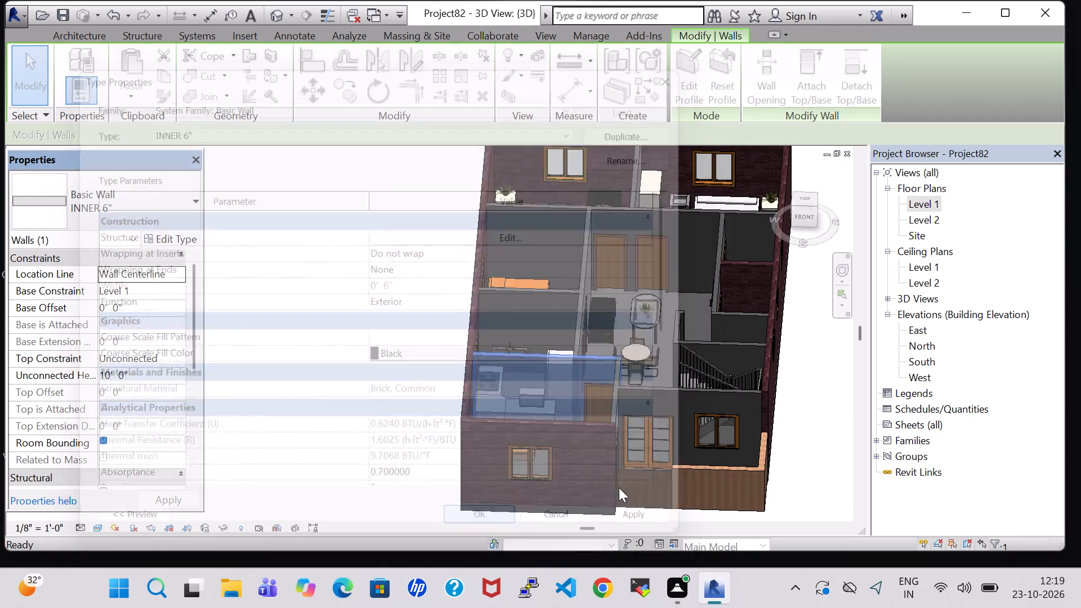
pyautogui.click(815, 410)
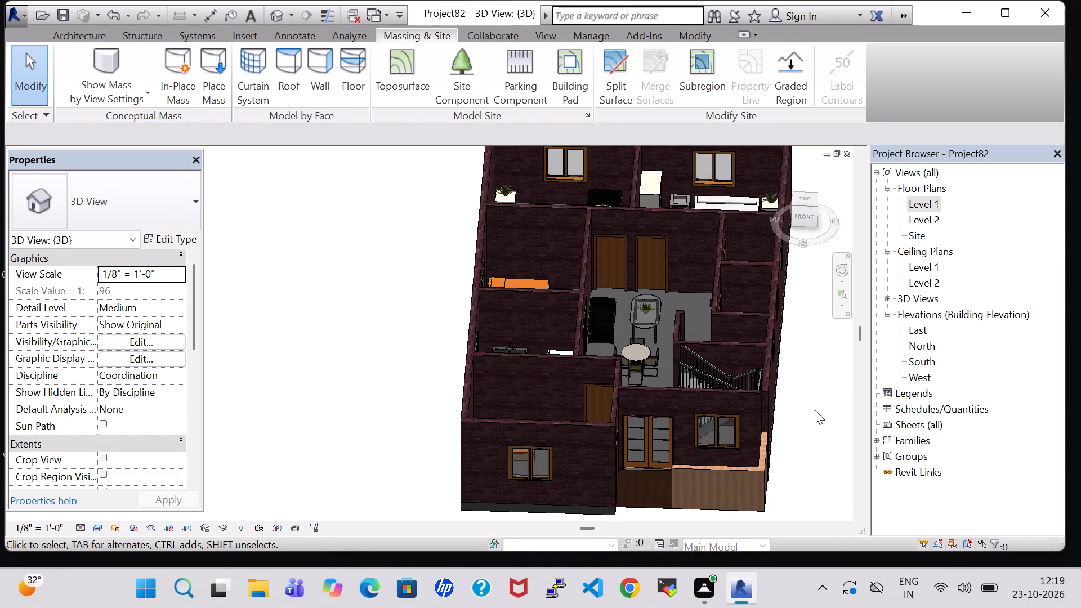
pyautogui.keyDown('shift'); pyautogui.moveTo(815, 408); pyautogui.dragTo(815, 440, button='middle'); pyautogui.keyUp('shift')
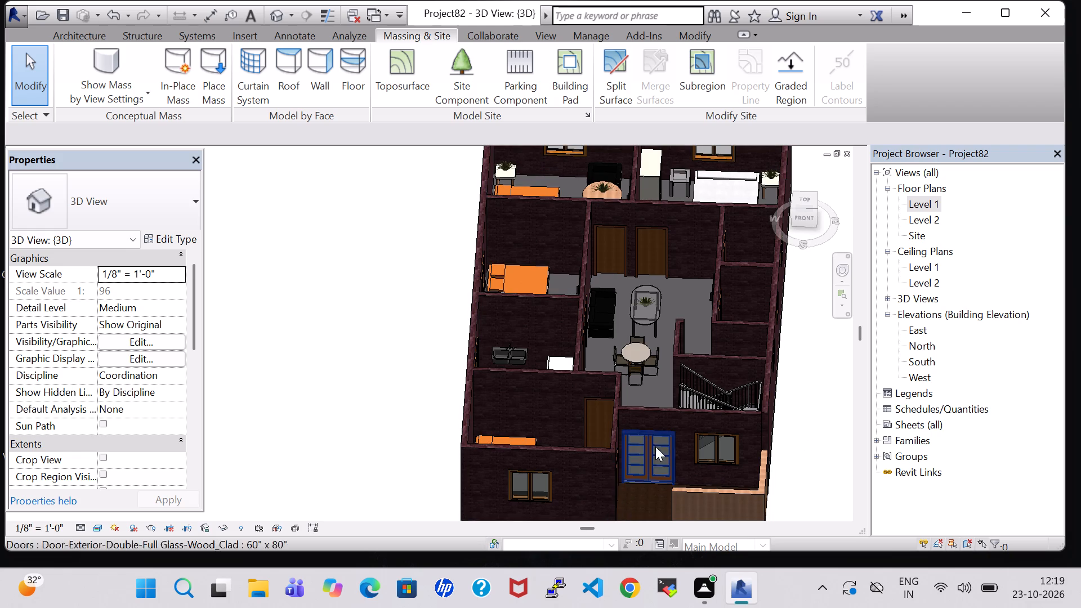
# Examine the furnished Level 1 interior in the 3D view, from the front porch to the rear bedrooms and from above.
pyautogui.keyDown('shift'); pyautogui.moveTo(829, 412); pyautogui.dragTo(828, 420, button='middle'); pyautogui.keyUp('shift')
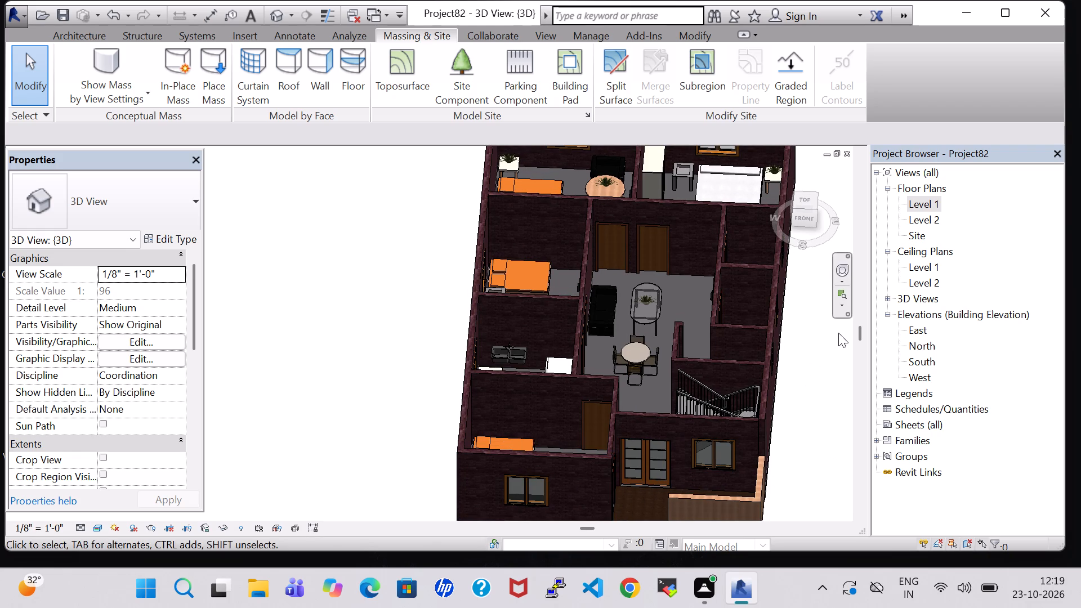
pyautogui.keyDown('shift'); pyautogui.moveTo(838, 333); pyautogui.dragTo(839, 394, button='middle'); pyautogui.keyUp('shift')
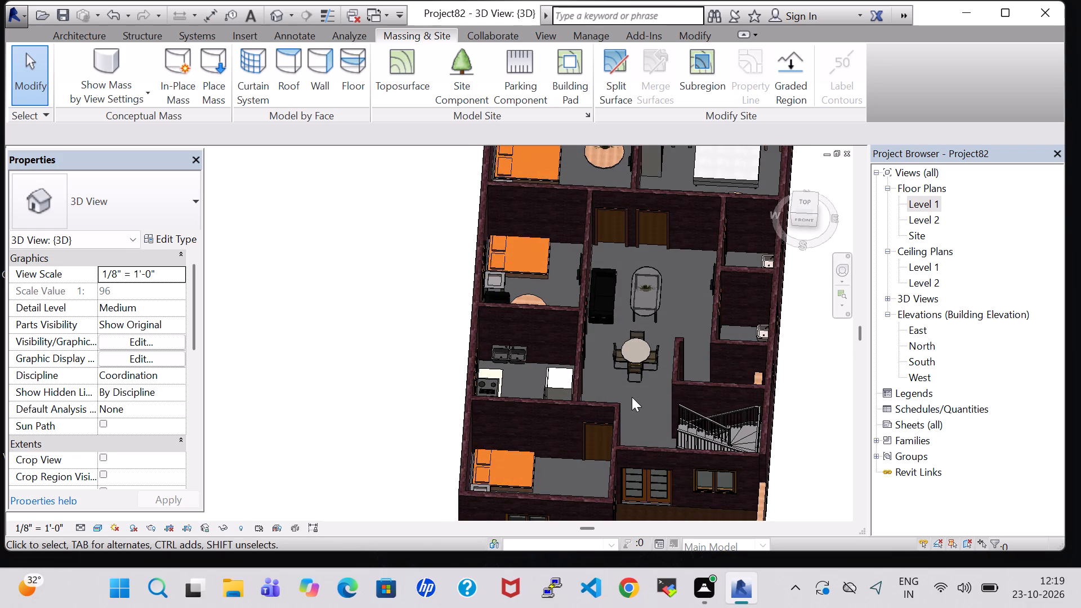
pyautogui.keyDown('shift'); pyautogui.moveTo(851, 363); pyautogui.dragTo(843, 426, button='middle'); pyautogui.keyUp('shift')
pyautogui.moveTo(644, 372); pyautogui.dragTo(640, 437, button='middle')
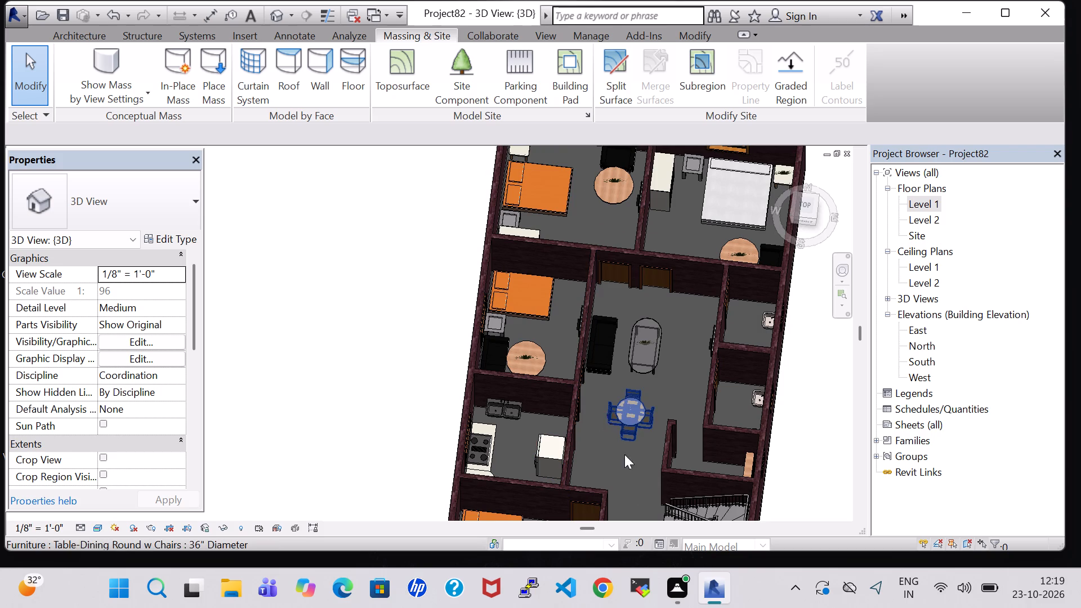
pyautogui.keyDown('shift'); pyautogui.moveTo(809, 419); pyautogui.dragTo(803, 489, button='middle'); pyautogui.keyUp('shift')
pyautogui.keyDown('shift'); pyautogui.scroll(1, 803, 489); pyautogui.keyUp('shift')
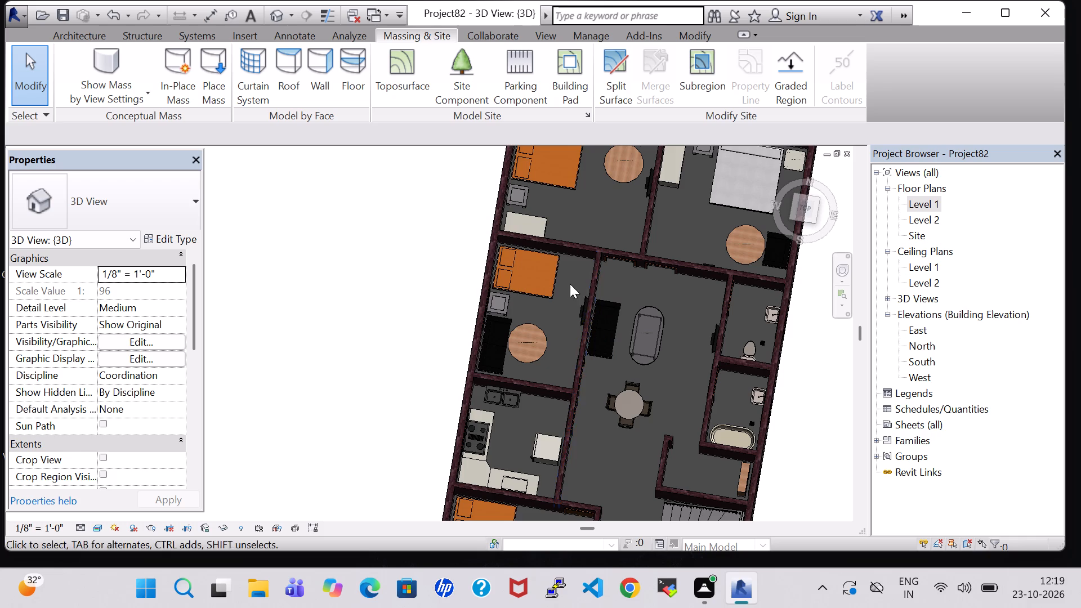
pyautogui.moveTo(623, 287); pyautogui.dragTo(608, 423, button='middle')
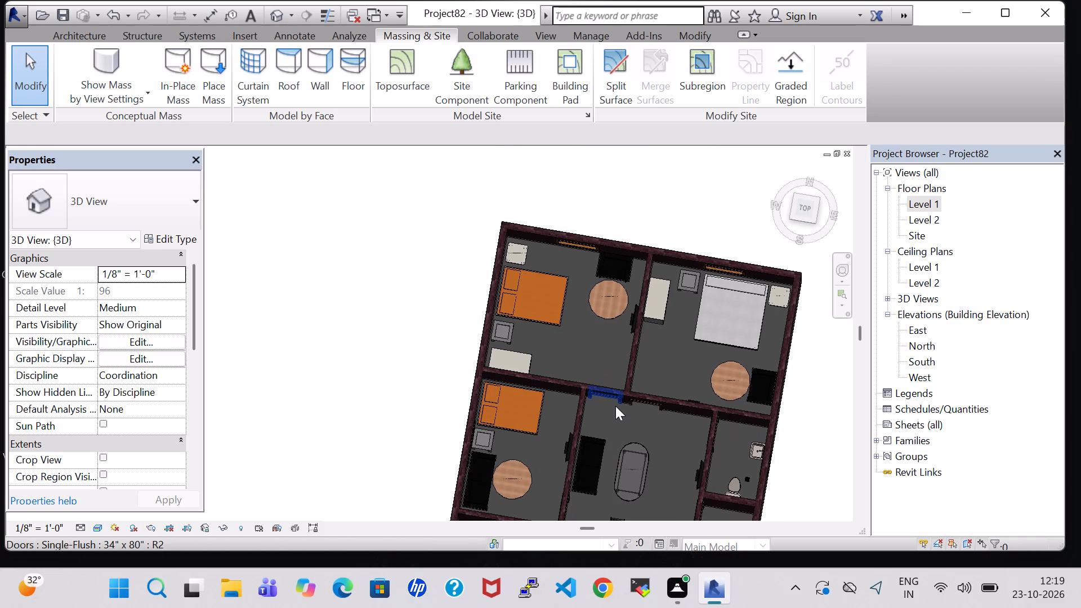
pyautogui.scroll(-2, 615, 406)
pyautogui.moveTo(615, 406); pyautogui.dragTo(583, 295, button='middle')
pyautogui.middleClick(583, 294)
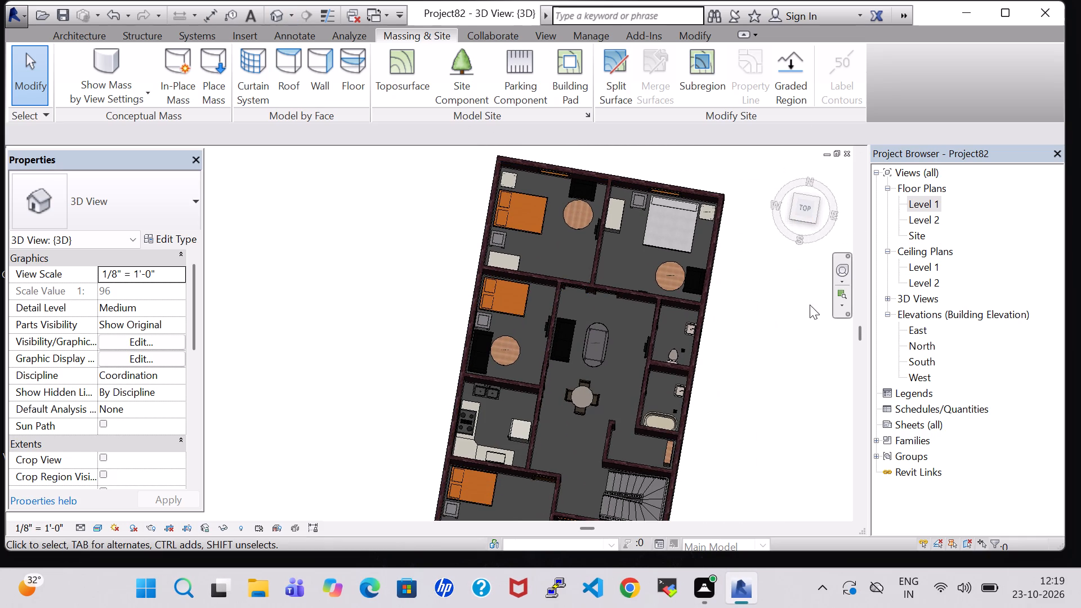
pyautogui.moveTo(801, 315); pyautogui.dragTo(791, 262, button='middle')
# Open the Level 1 floor plan with the front porch and its surrounding rooms in view.
pyautogui.doubleClick(931, 203)
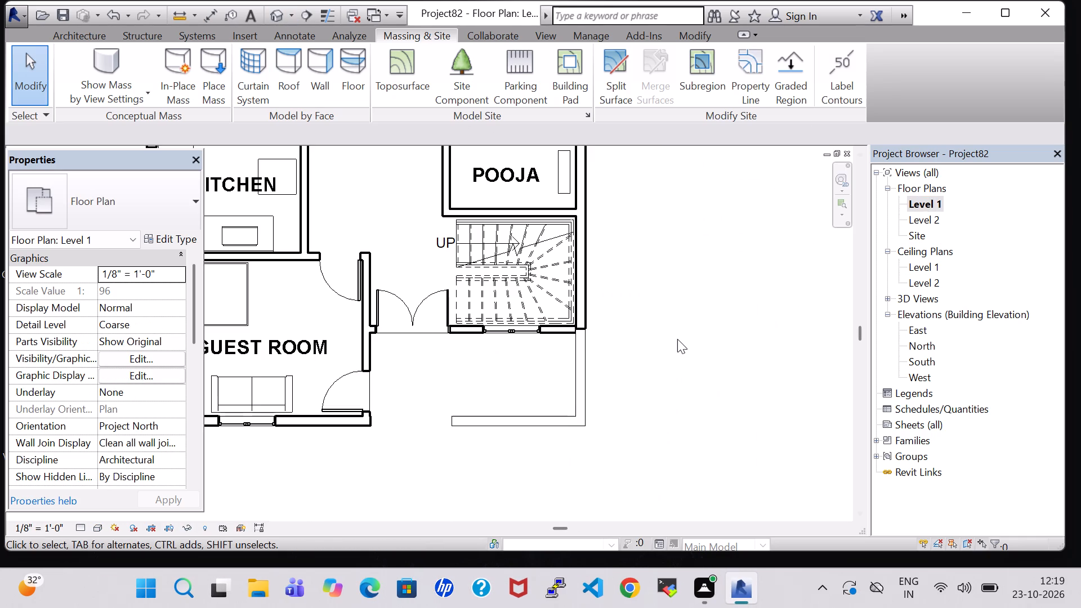
pyautogui.scroll(-1, 677, 340)
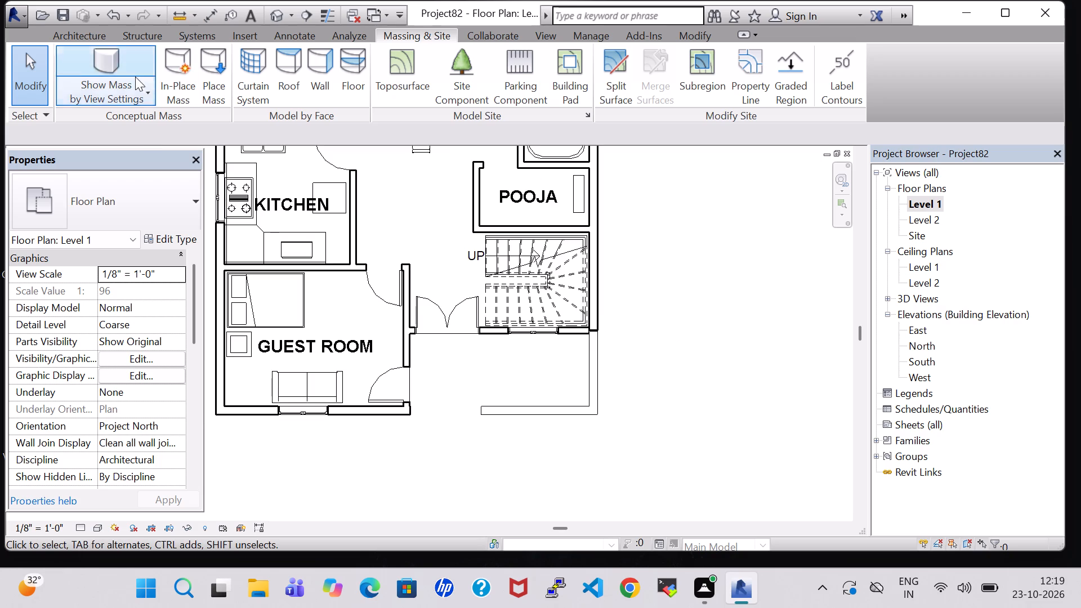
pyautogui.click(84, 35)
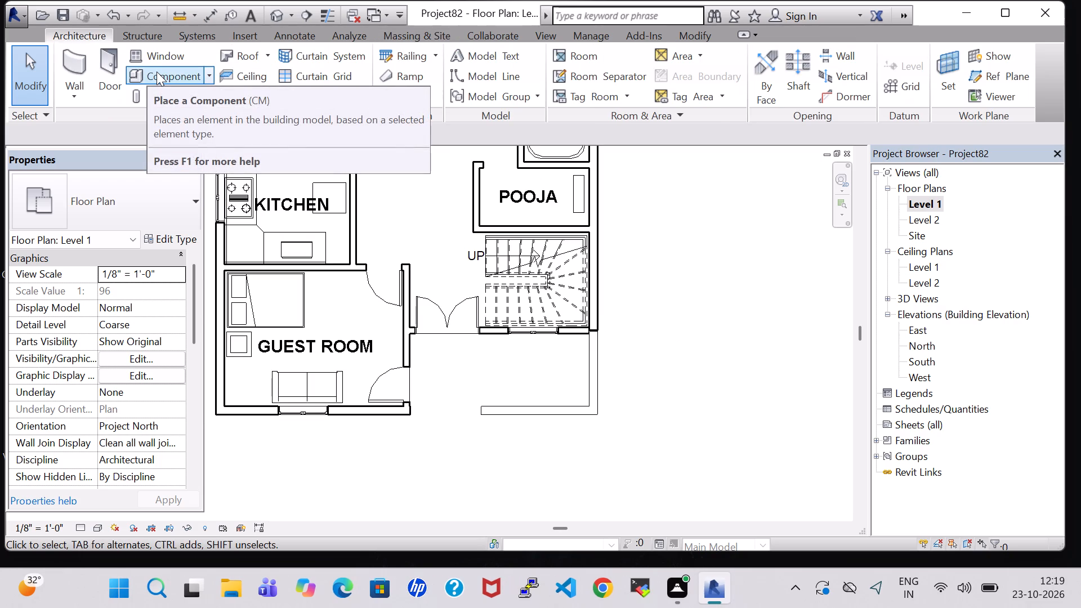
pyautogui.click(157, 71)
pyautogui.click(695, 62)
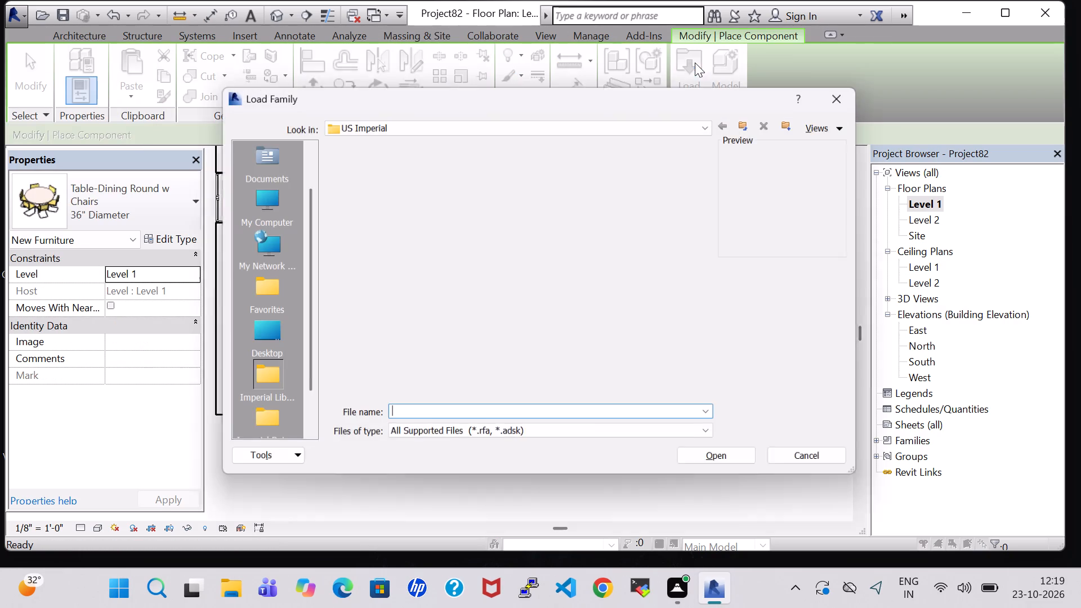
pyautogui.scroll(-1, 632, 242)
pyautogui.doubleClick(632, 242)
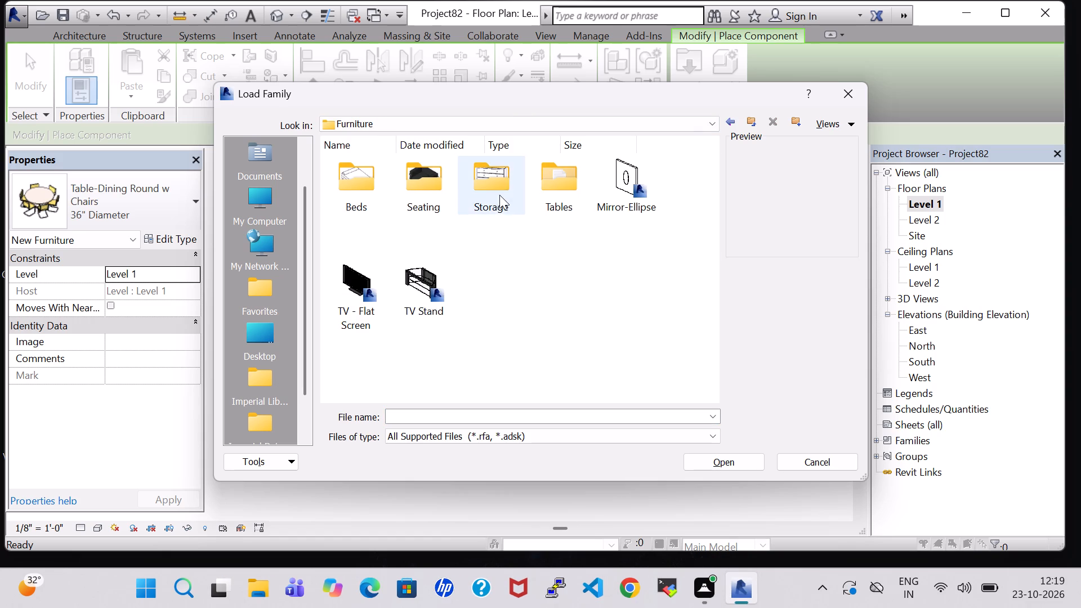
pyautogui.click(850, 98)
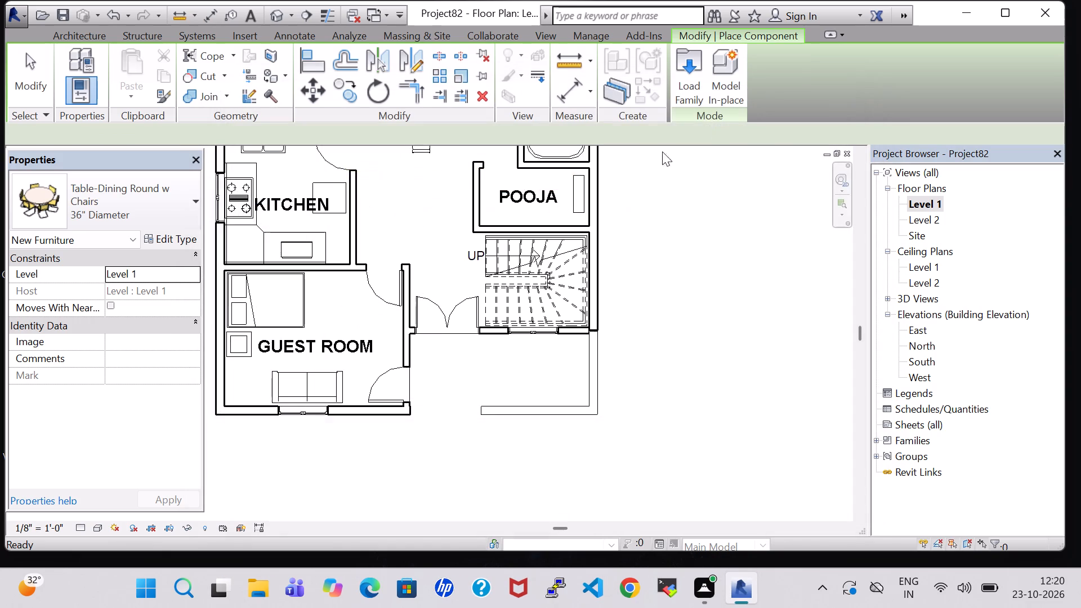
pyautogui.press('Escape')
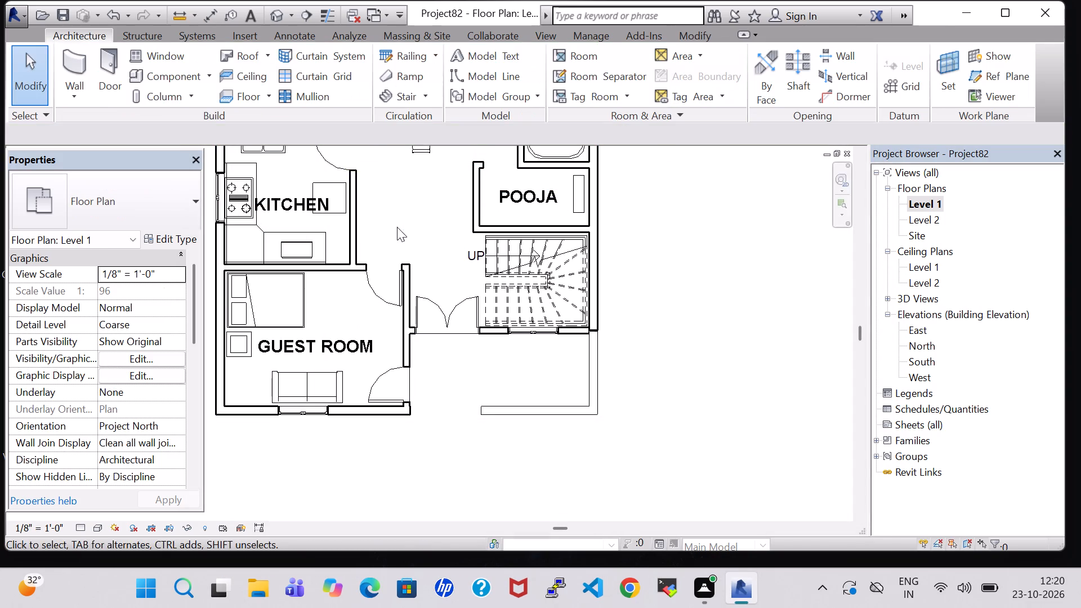
# Load the Seating-Auditorium family from the US Imperial library's Furniture Seating folder for component placement.
pyautogui.click(182, 74)
pyautogui.click(685, 84)
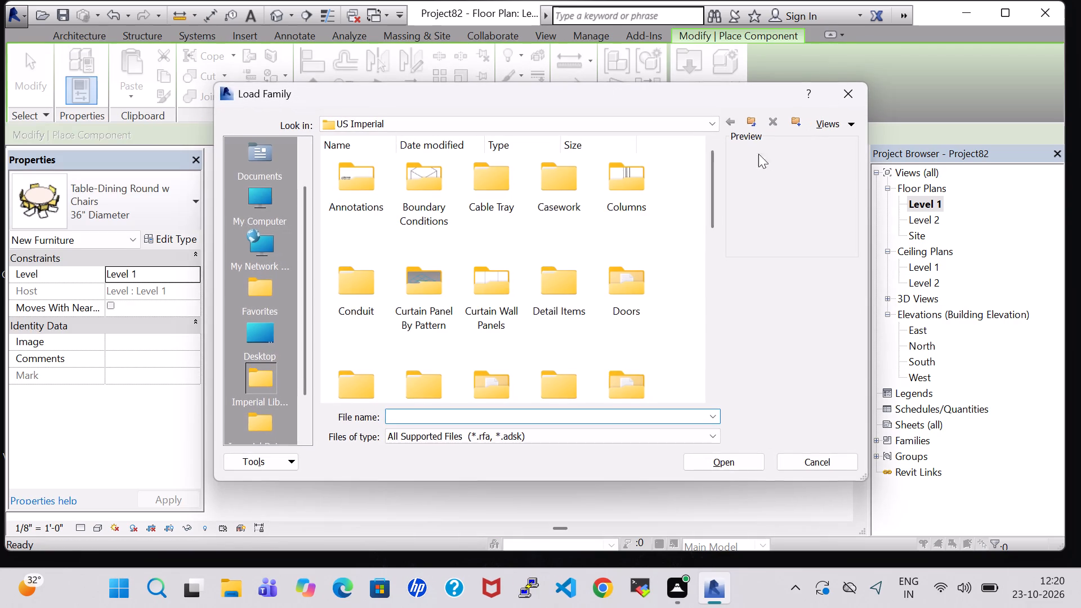
pyautogui.scroll(-1, 636, 361)
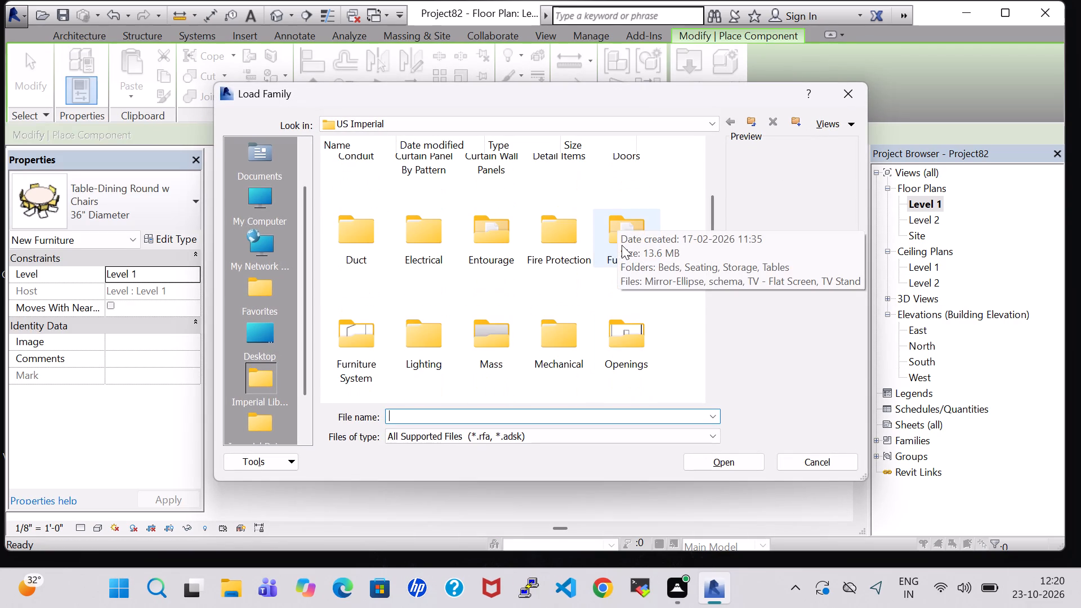
pyautogui.doubleClick(607, 237)
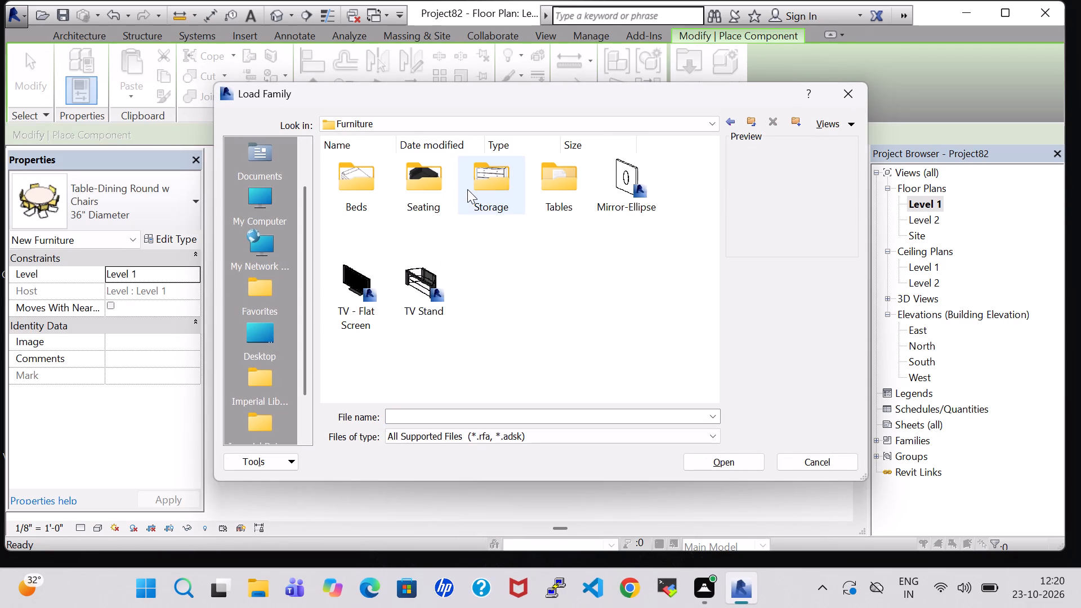
pyautogui.doubleClick(410, 185)
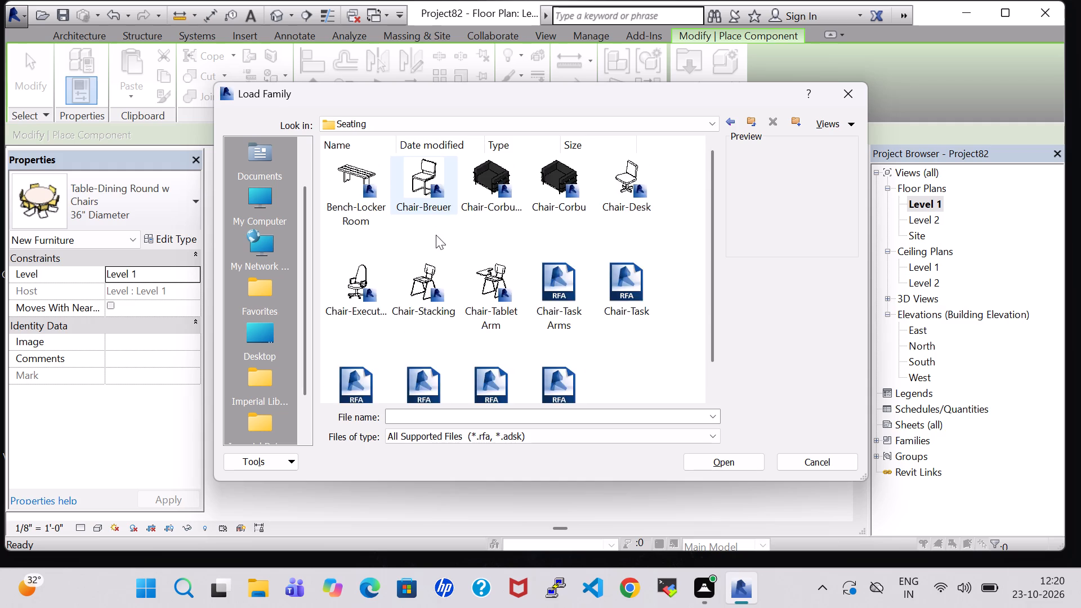
pyautogui.scroll(-2, 436, 239)
pyautogui.click(319, 337)
pyautogui.click(346, 337)
pyautogui.click(708, 457)
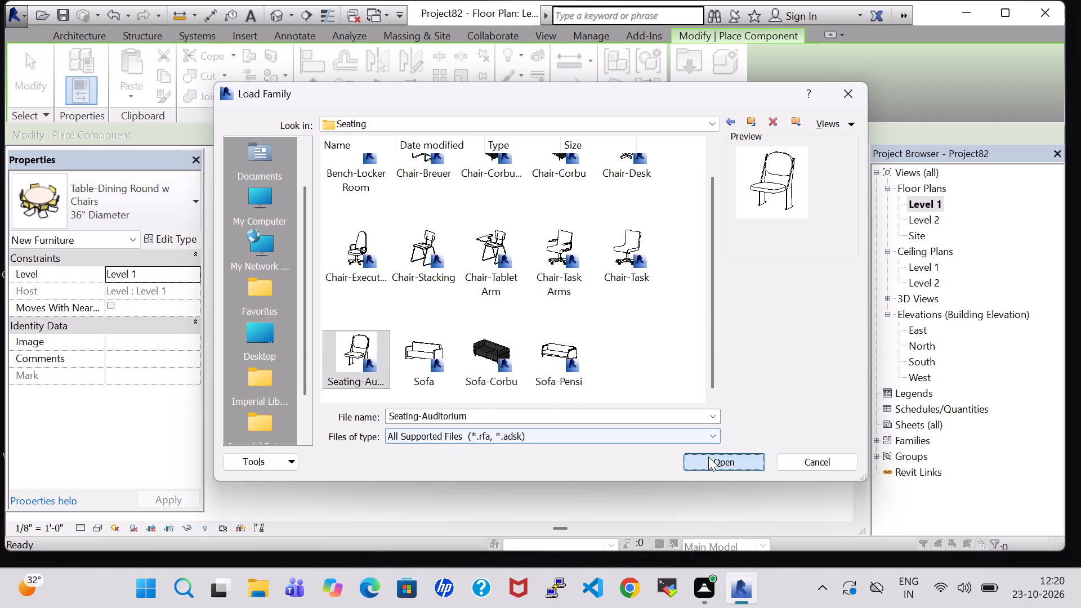
# Place four 18" x 24" x 30" Seating-Auditorium chairs on the front porch, one on each side of an open centre.
pyautogui.click(541, 352)
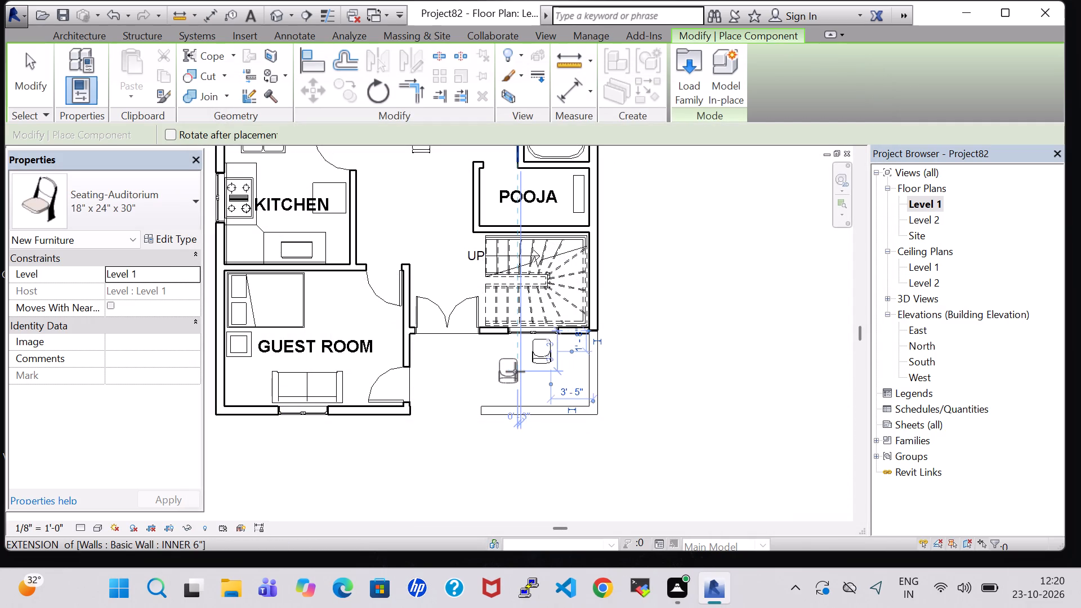
pyautogui.click(515, 372)
pyautogui.click(569, 368)
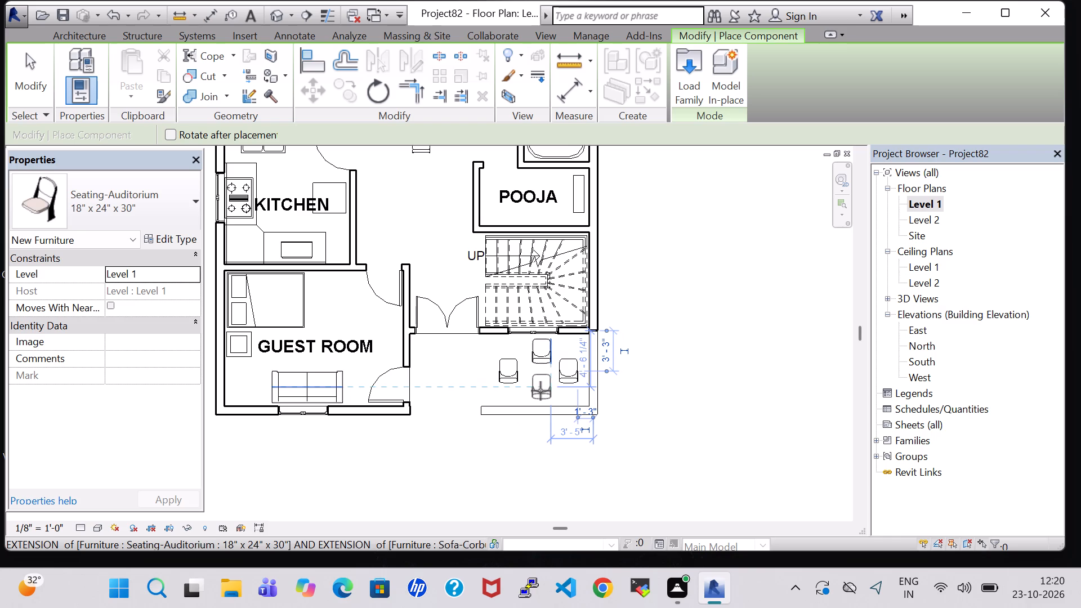
pyautogui.click(541, 395)
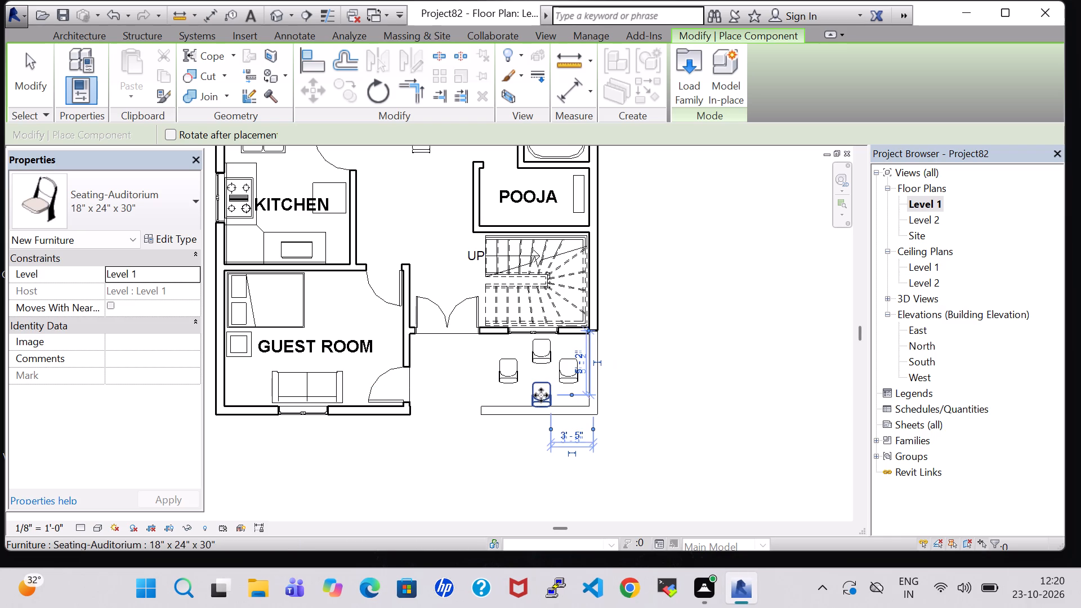
pyautogui.press('Escape')
pyautogui.press('Escape')
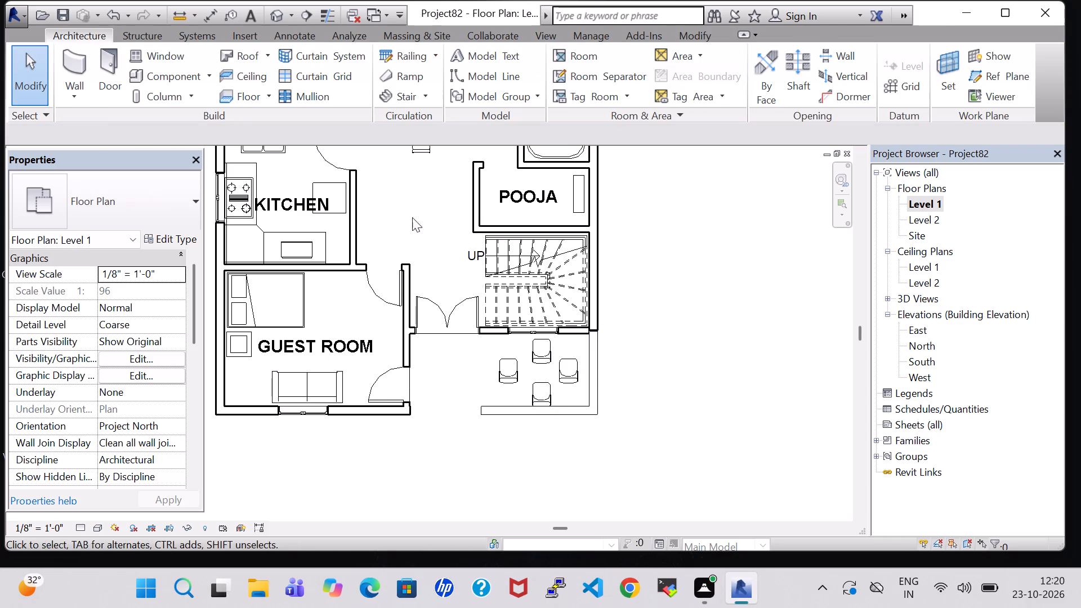
# Load the Table-Rectangular family from the Furniture Tables folder and place a 72" x 30" table among the four porch chairs.
pyautogui.click(168, 84)
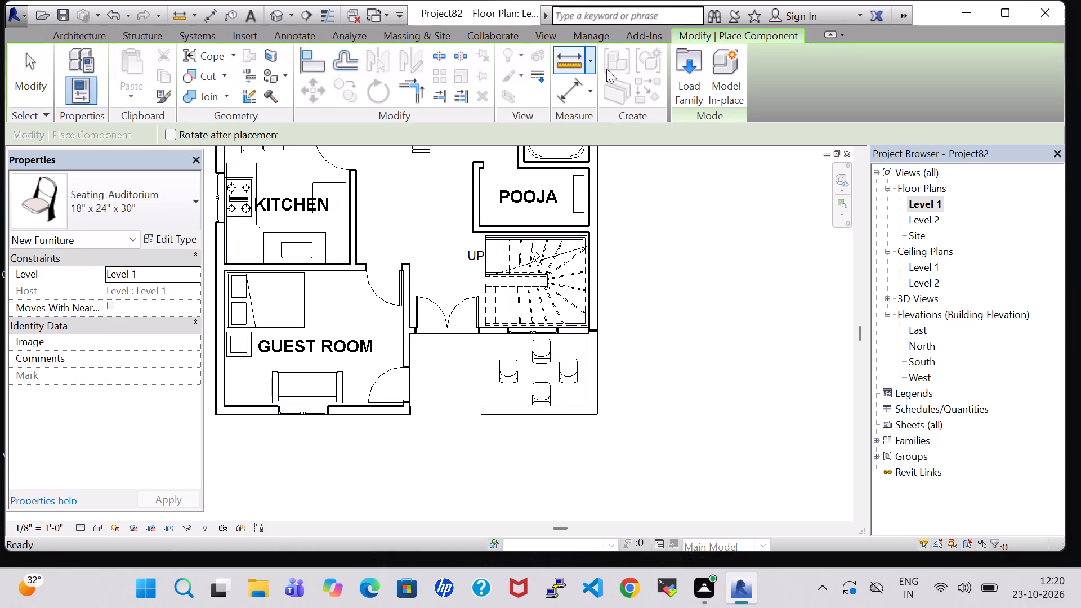
pyautogui.click(678, 83)
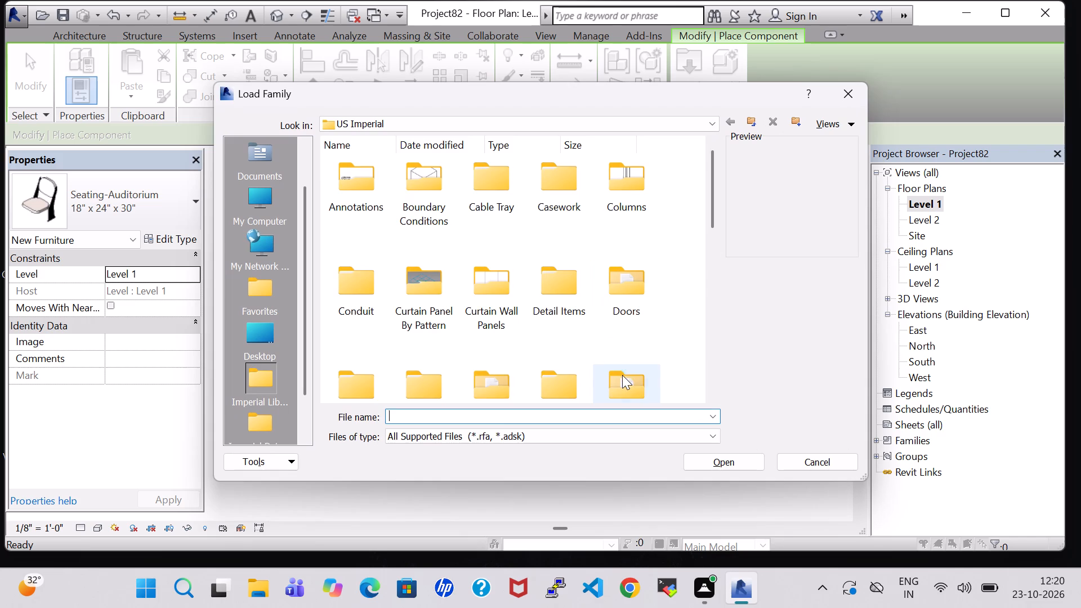
pyautogui.doubleClick(622, 375)
pyautogui.doubleClick(578, 176)
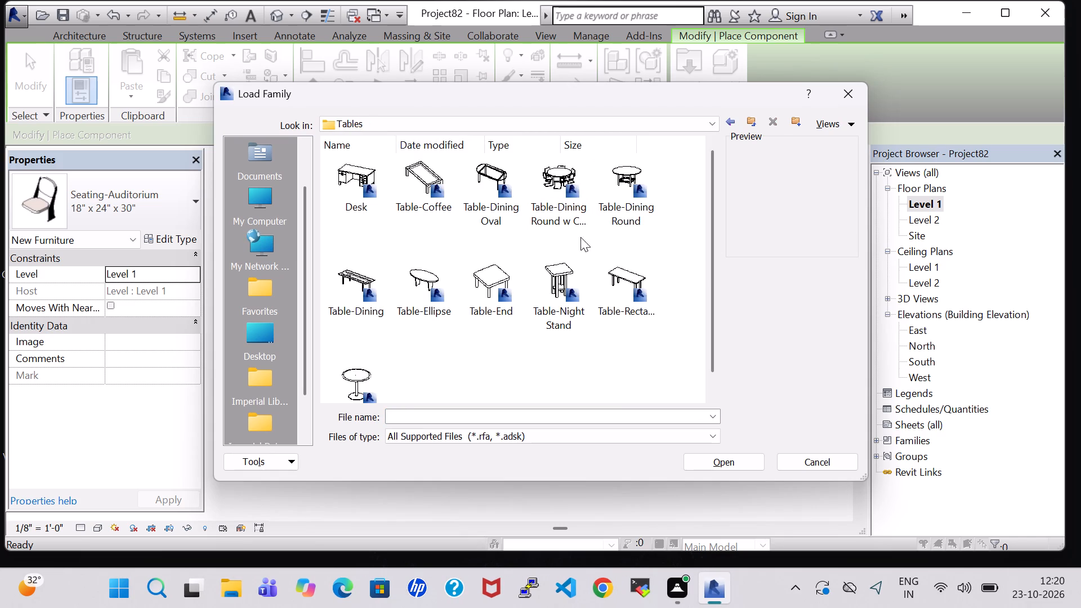
pyautogui.click(620, 295)
pyautogui.click(757, 464)
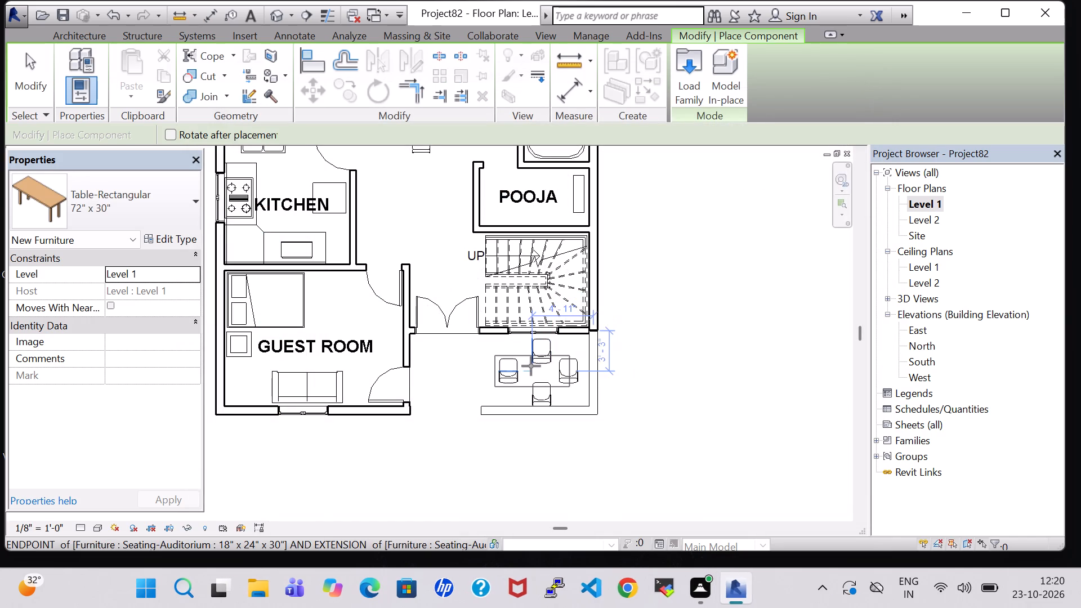
pyautogui.click(531, 366)
pyautogui.press('Escape')
pyautogui.press('Escape')
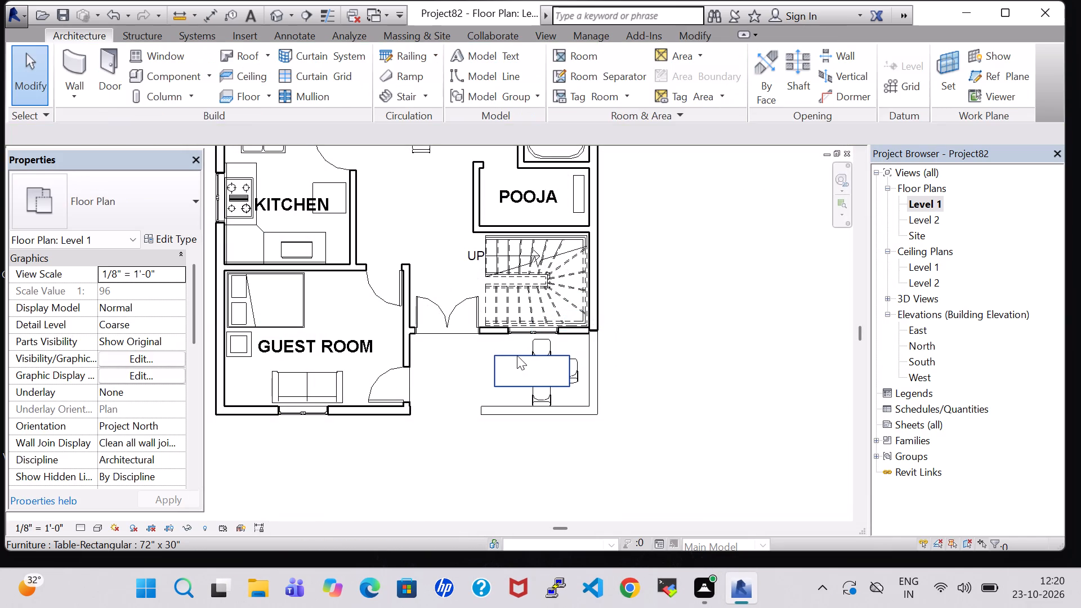
# Change the porch table to the 36" x 36" type.
pyautogui.click(517, 355)
pyautogui.click(177, 239)
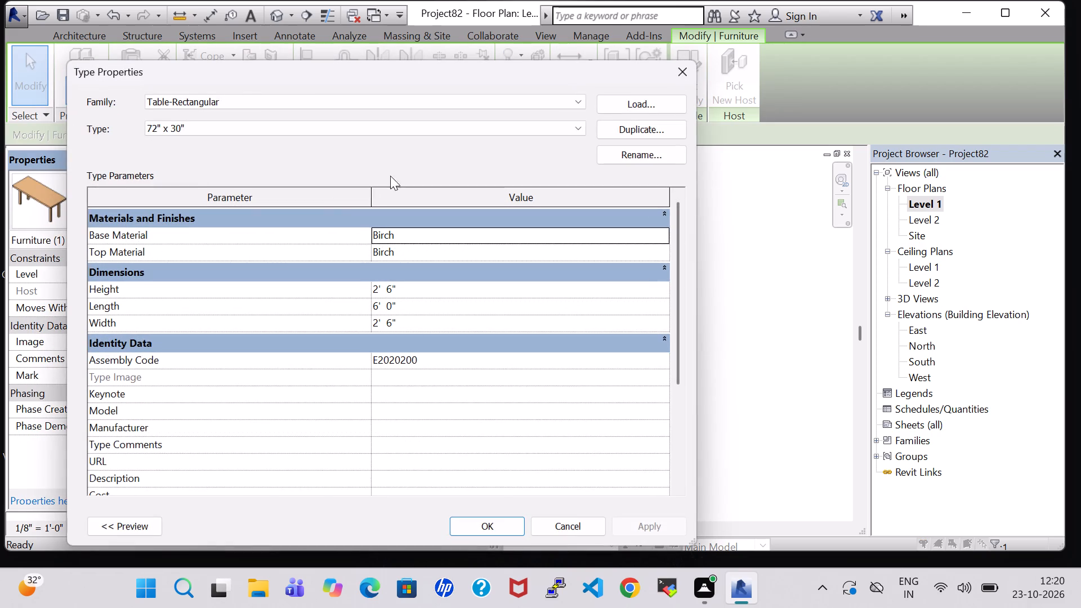
pyautogui.click(391, 129)
pyautogui.click(370, 140)
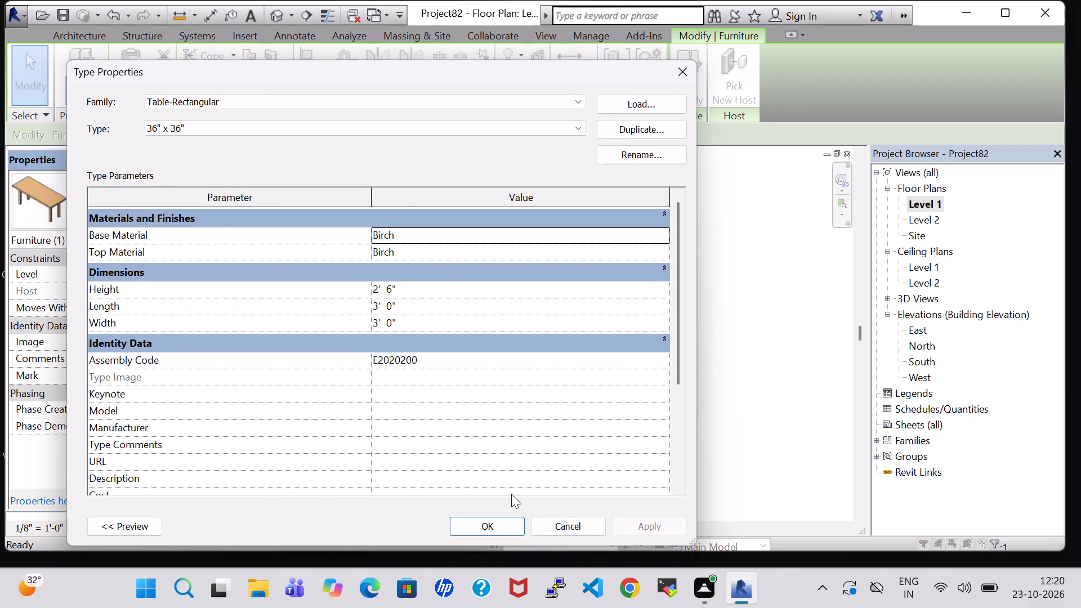
pyautogui.click(485, 530)
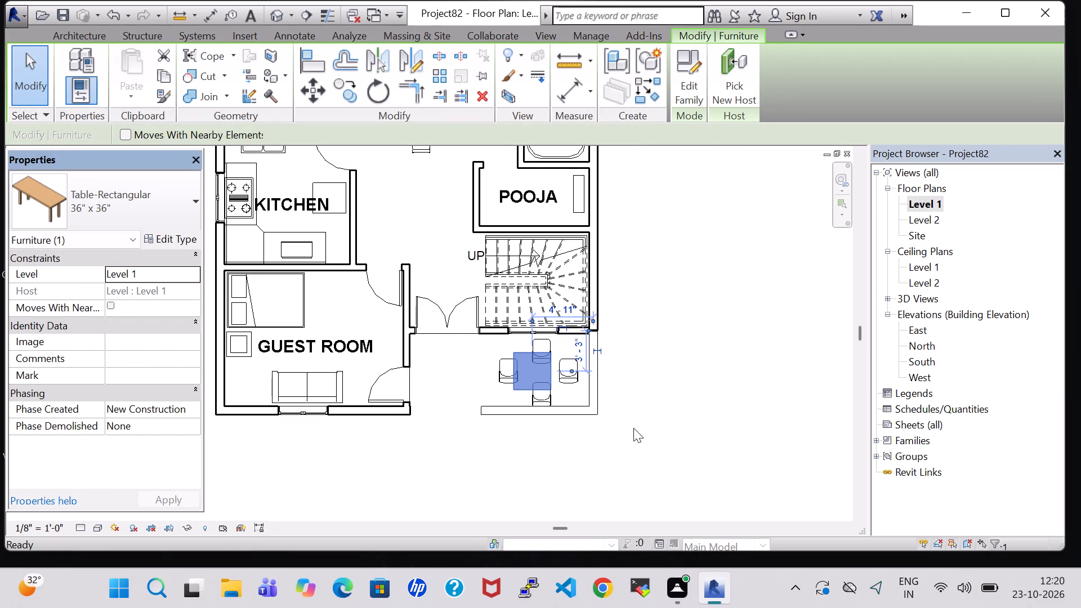
# Nudge the porch table east so that it sits centred among the four chairs.
pyautogui.press('Right')
pyautogui.press('Right')
pyautogui.click(610, 376)
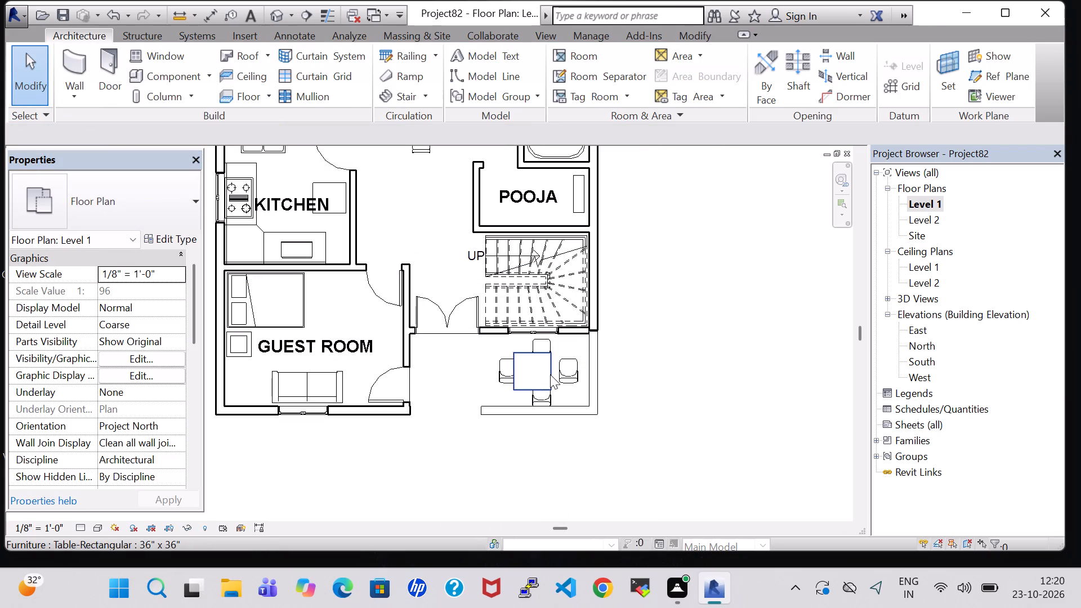
pyautogui.click(550, 373)
pyautogui.press('Right')
pyautogui.press('Right')
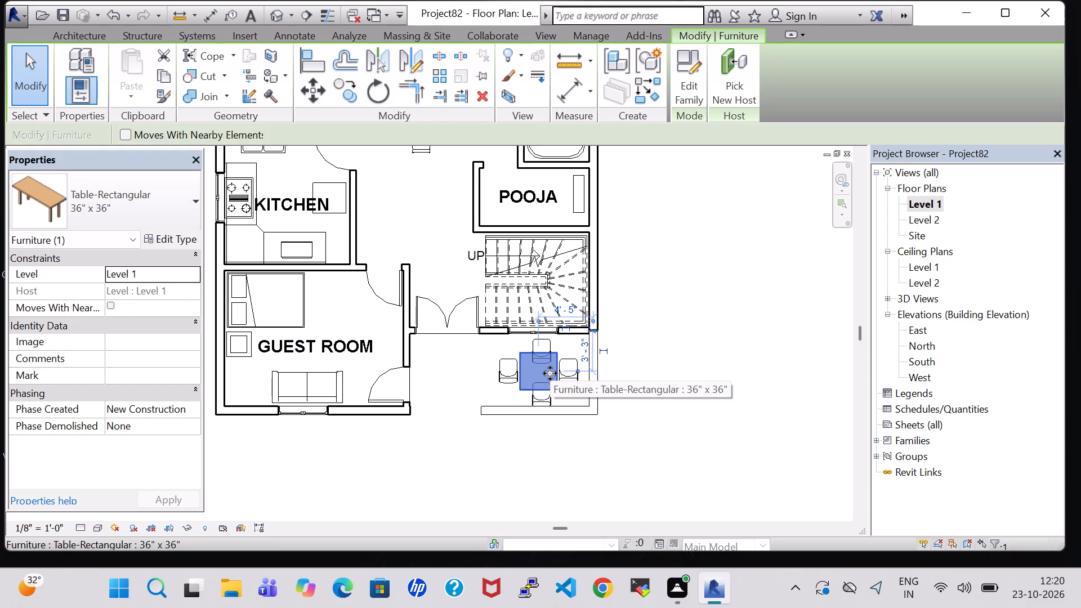
pyautogui.press('Right')
pyautogui.click(704, 372)
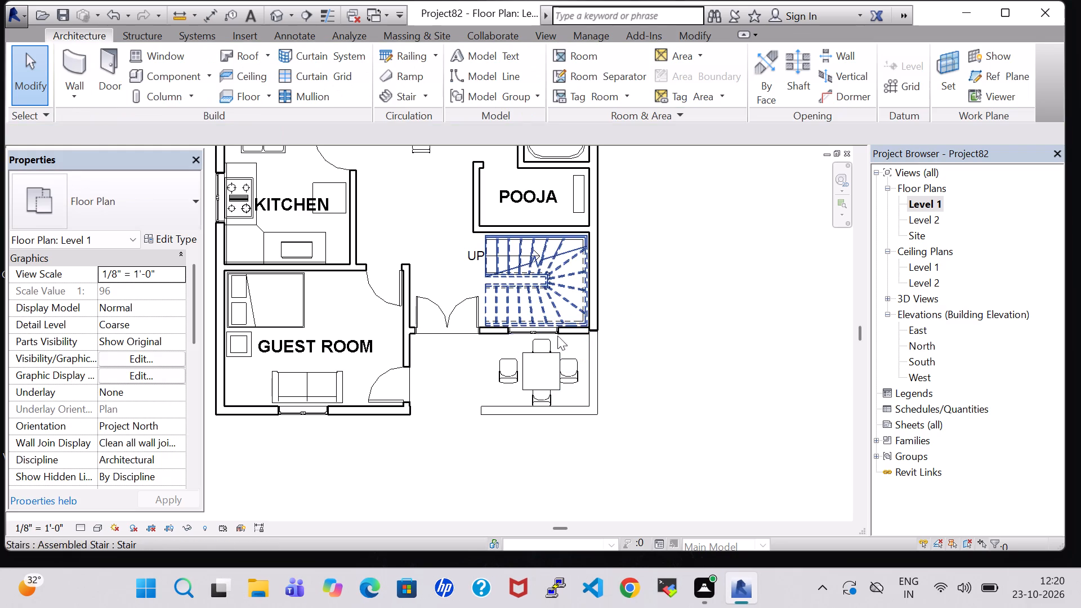
# Nudge the north porch chair away from the table, toward the house's front wall.
pyautogui.click(550, 344)
pyautogui.press('Up')
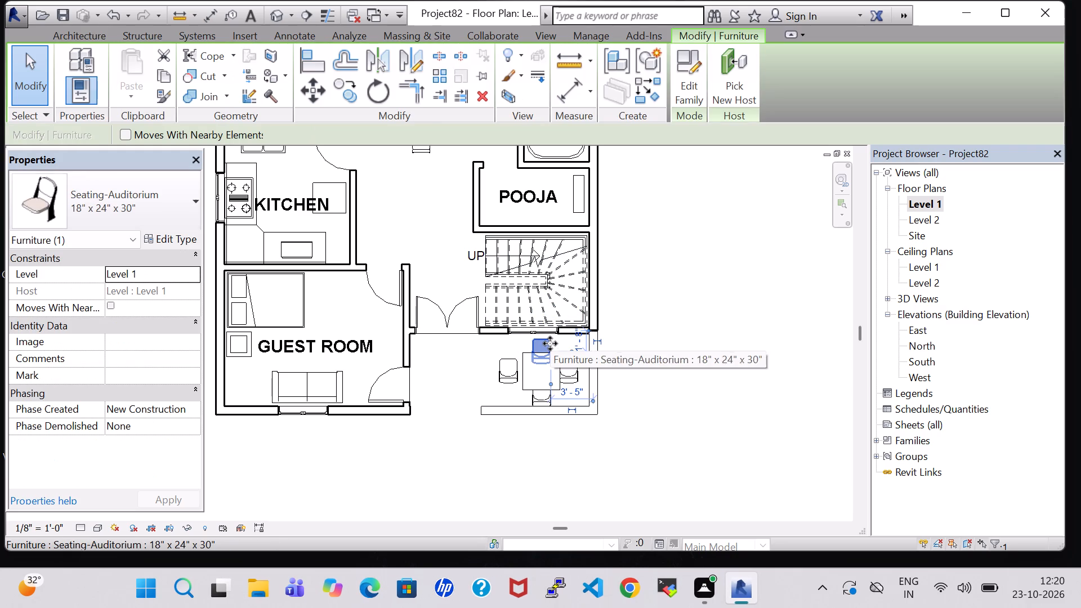
pyautogui.press('Up')
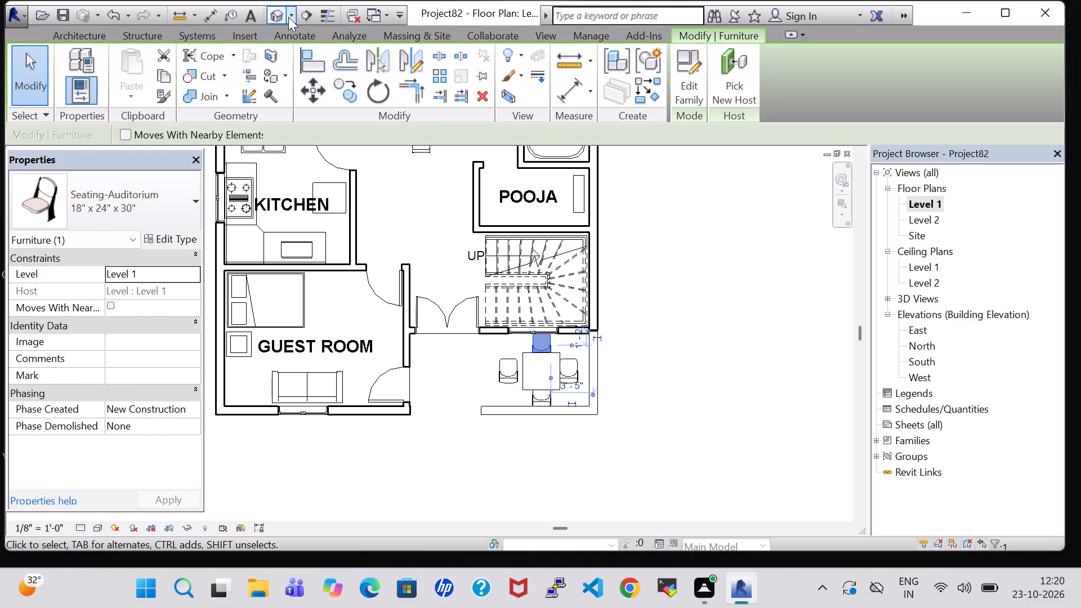
# In the 3D view, rotate the west porch chair so that it faces the table.
pyautogui.click(271, 11)
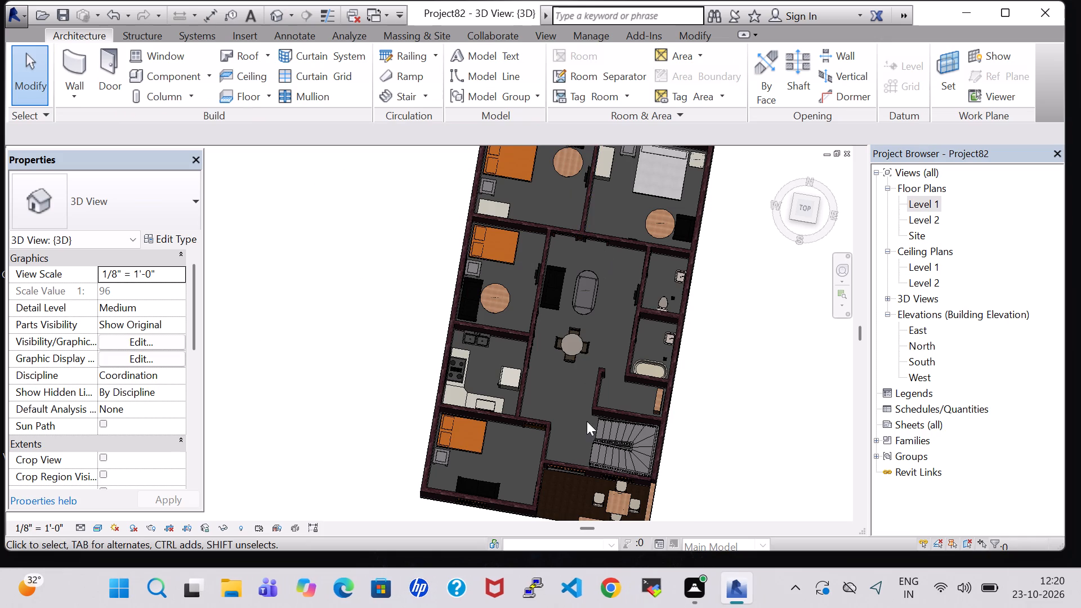
pyautogui.scroll(6, 587, 421)
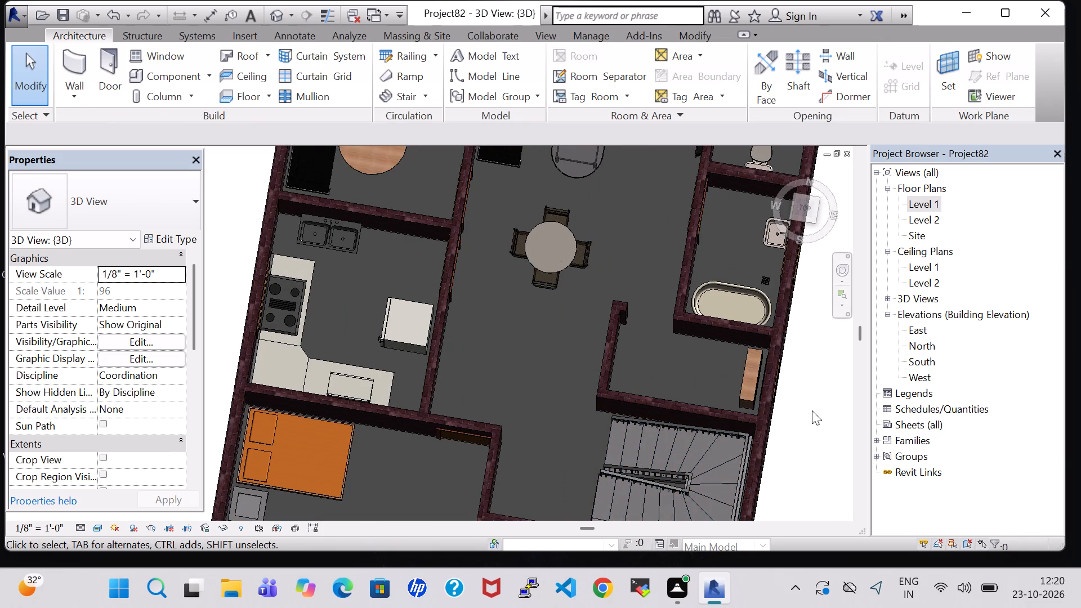
pyautogui.moveTo(812, 410); pyautogui.dragTo(752, 214, button='middle')
pyautogui.scroll(1, 755, 226)
pyautogui.middleClick(752, 214)
pyautogui.scroll(1, 724, 312)
pyautogui.moveTo(711, 359); pyautogui.dragTo(719, 228, button='middle')
pyautogui.scroll(1, 719, 228)
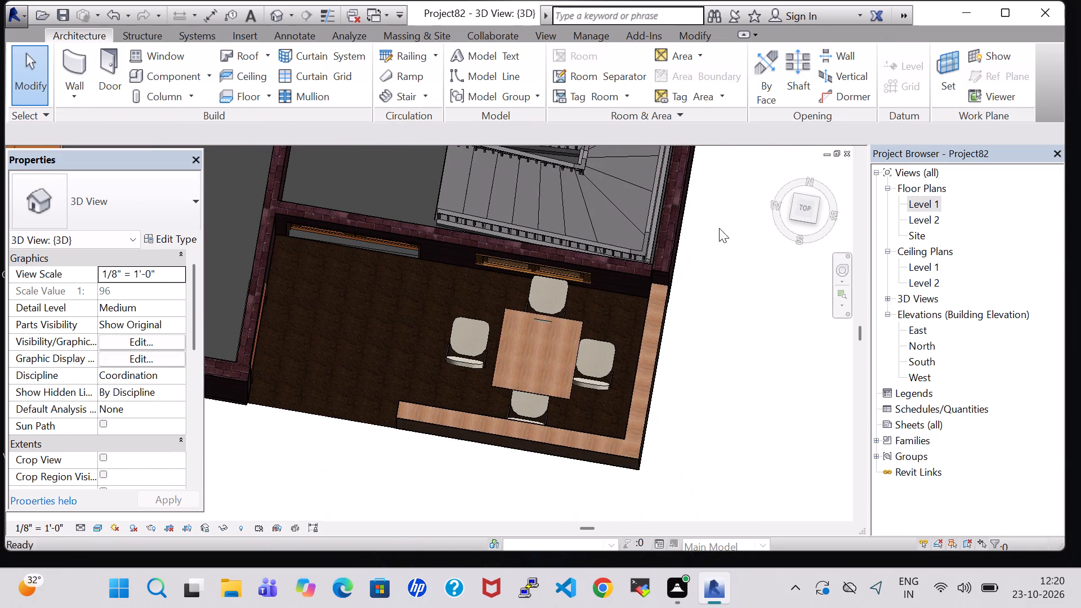
pyautogui.scroll(5, 615, 329)
pyautogui.moveTo(615, 327); pyautogui.dragTo(640, 263, button='middle')
pyautogui.scroll(1, 640, 263)
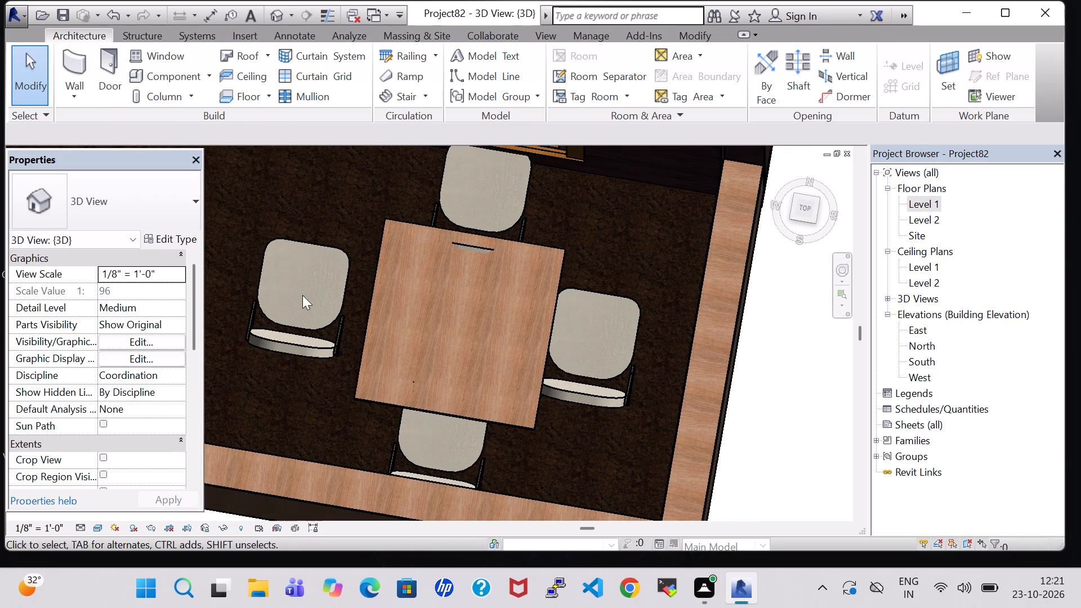
pyautogui.click(285, 341)
pyautogui.press('space')
pyautogui.press('space')
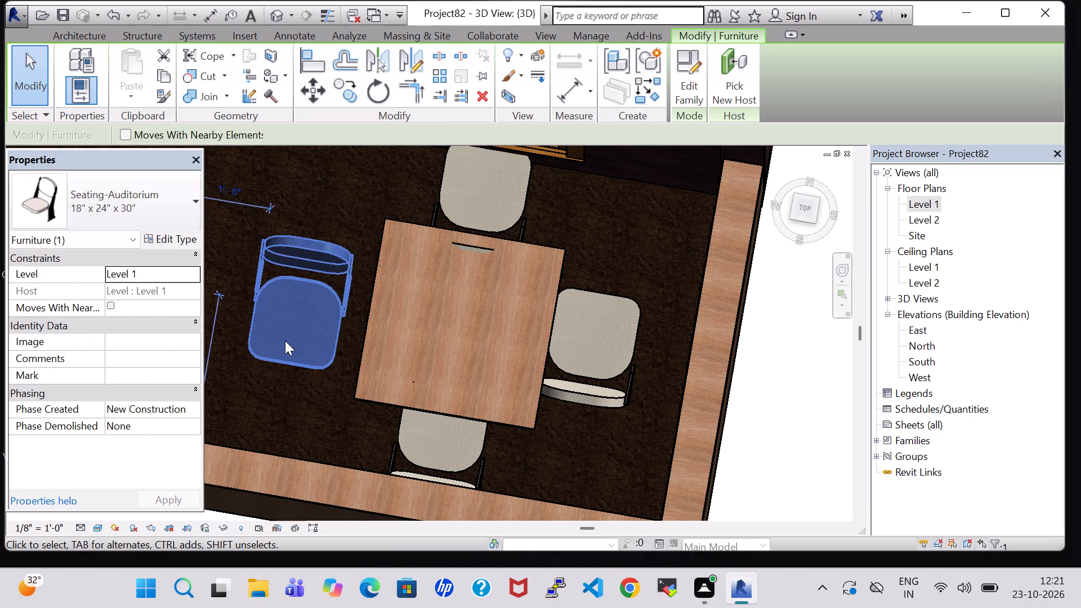
pyautogui.press('space')
pyautogui.click(595, 236)
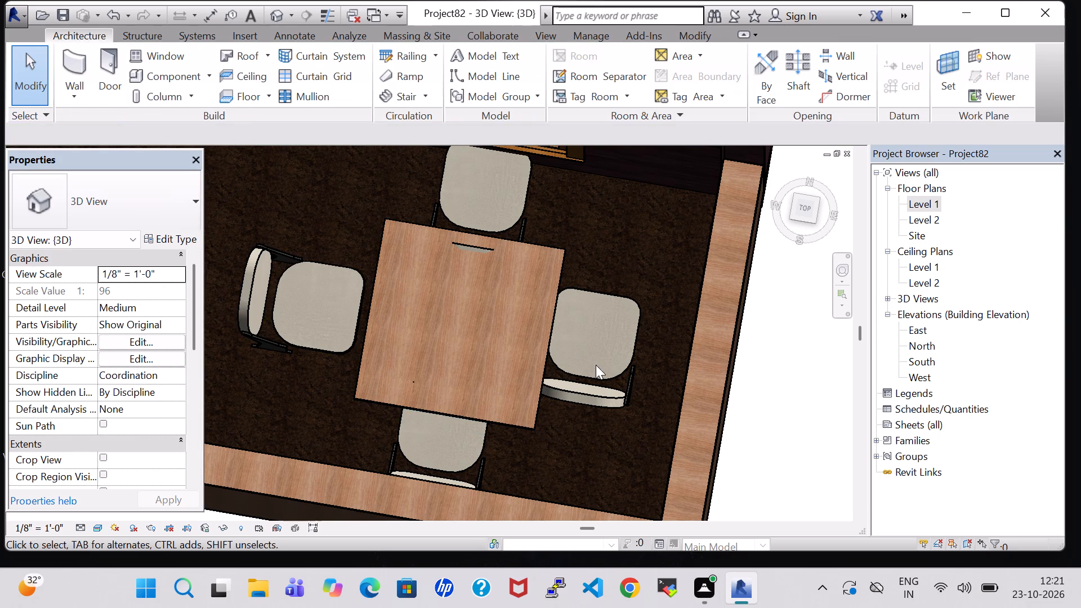
# Nudge the east porch chair toward the side parapet and rotate it so that it faces the table.
pyautogui.click(593, 390)
pyautogui.press('Right')
pyautogui.press('Right')
pyautogui.press('Right')
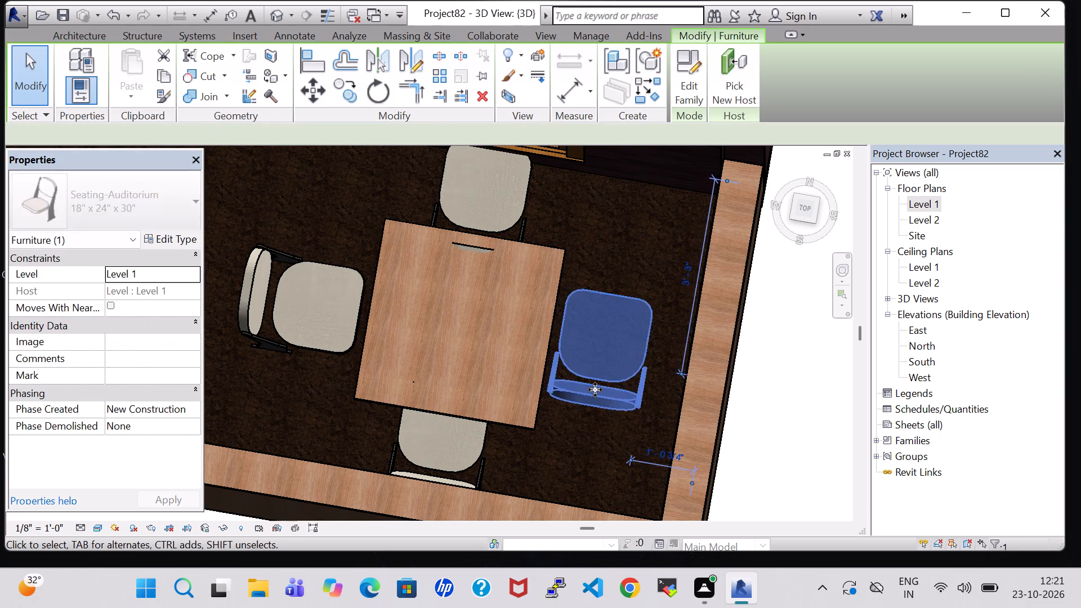
pyautogui.press('Right')
pyautogui.press('Right')
pyautogui.press('space')
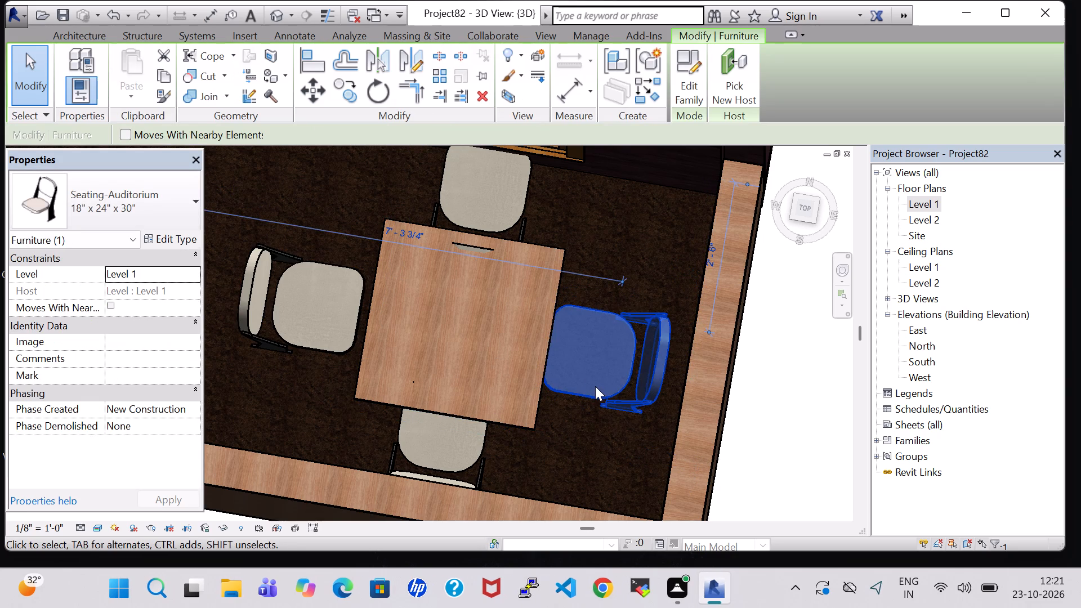
pyautogui.press('Right')
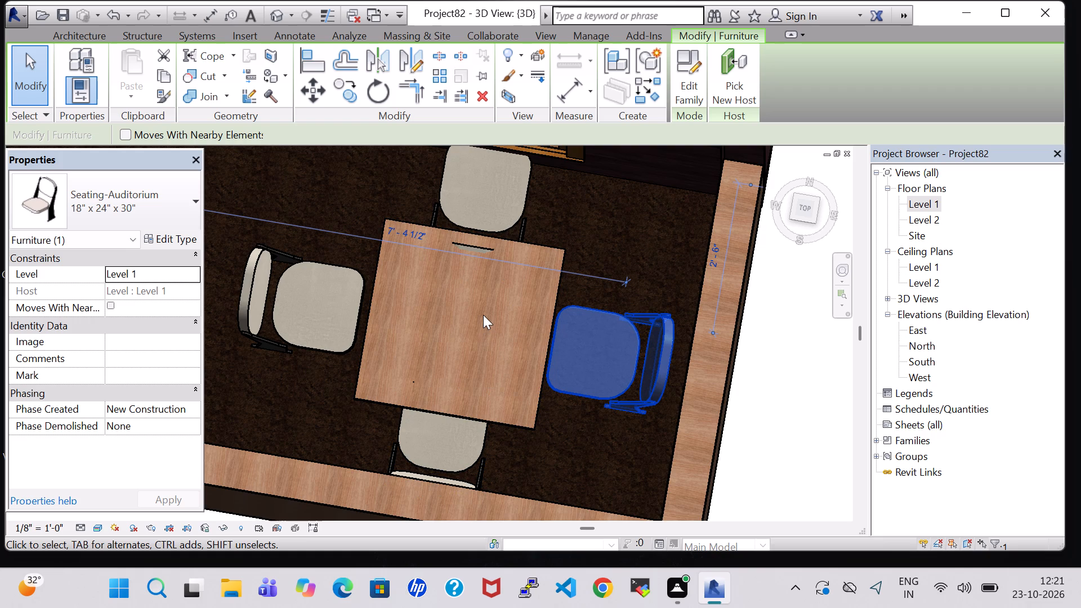
# Delete the north and south porch chairs, keeping only the east and west ones at the table.
pyautogui.scroll(-2, 483, 315)
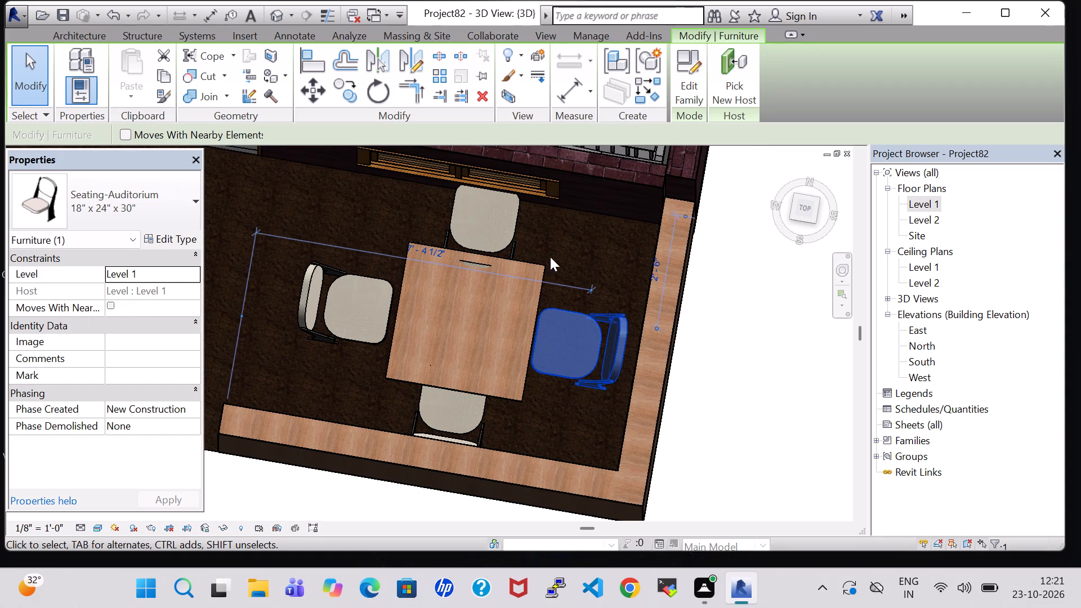
pyautogui.click(509, 235)
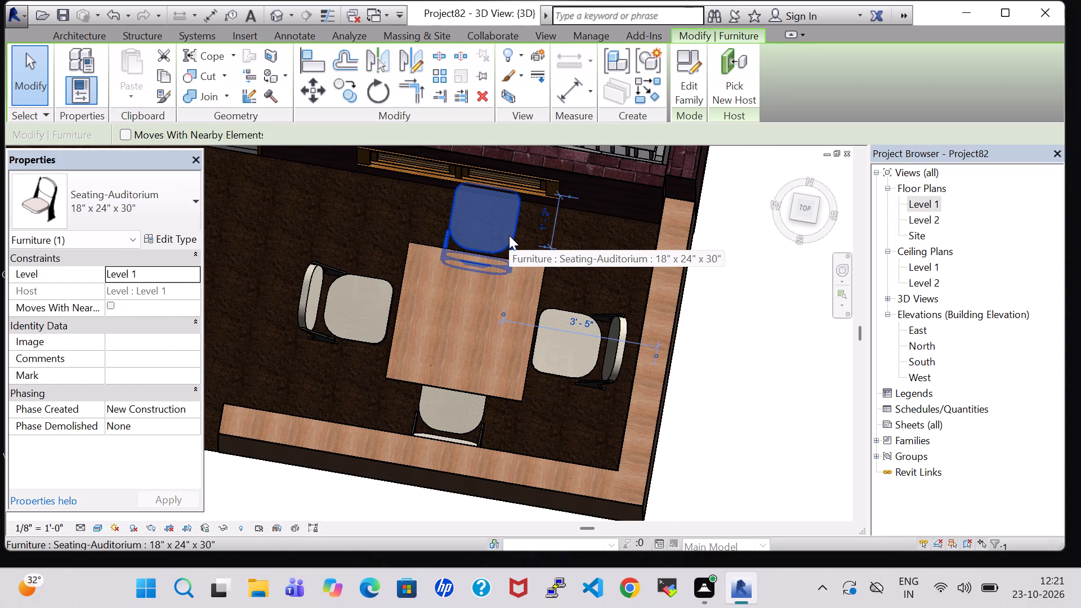
pyautogui.press('Delete')
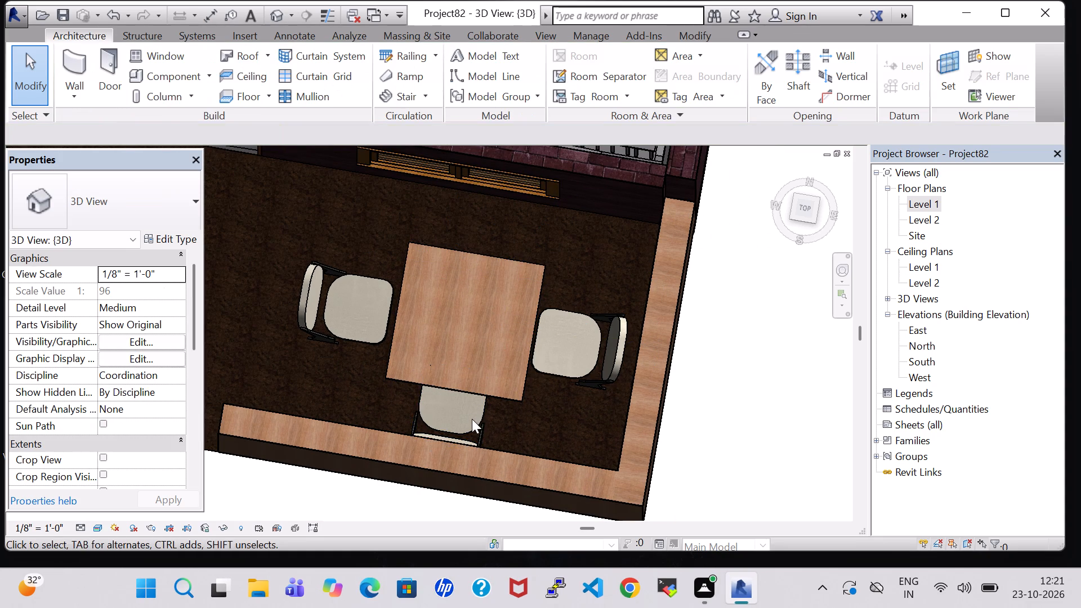
pyautogui.click(476, 422)
pyautogui.press('Delete')
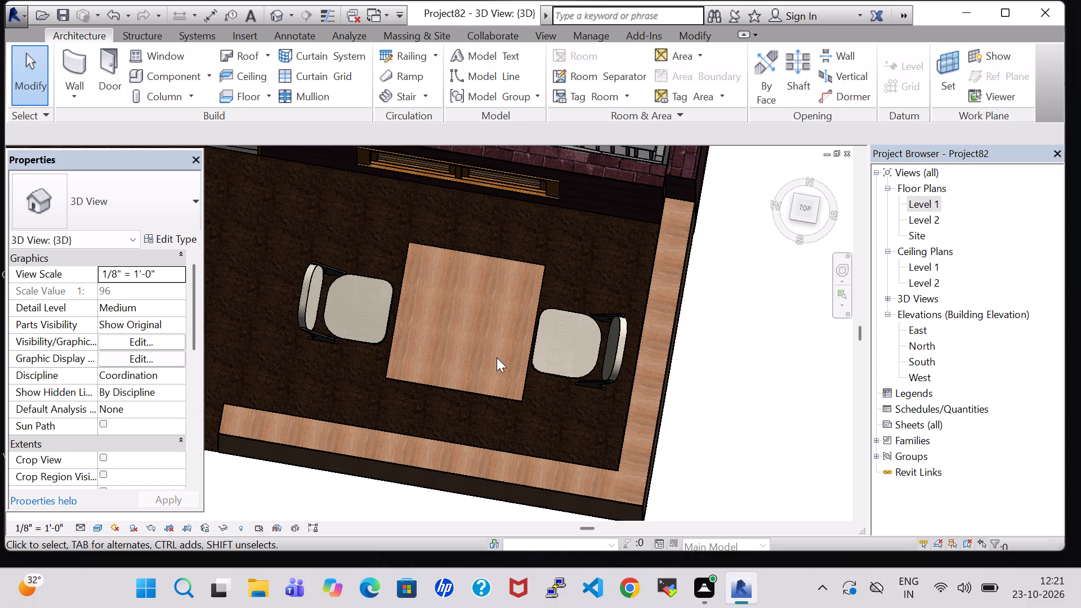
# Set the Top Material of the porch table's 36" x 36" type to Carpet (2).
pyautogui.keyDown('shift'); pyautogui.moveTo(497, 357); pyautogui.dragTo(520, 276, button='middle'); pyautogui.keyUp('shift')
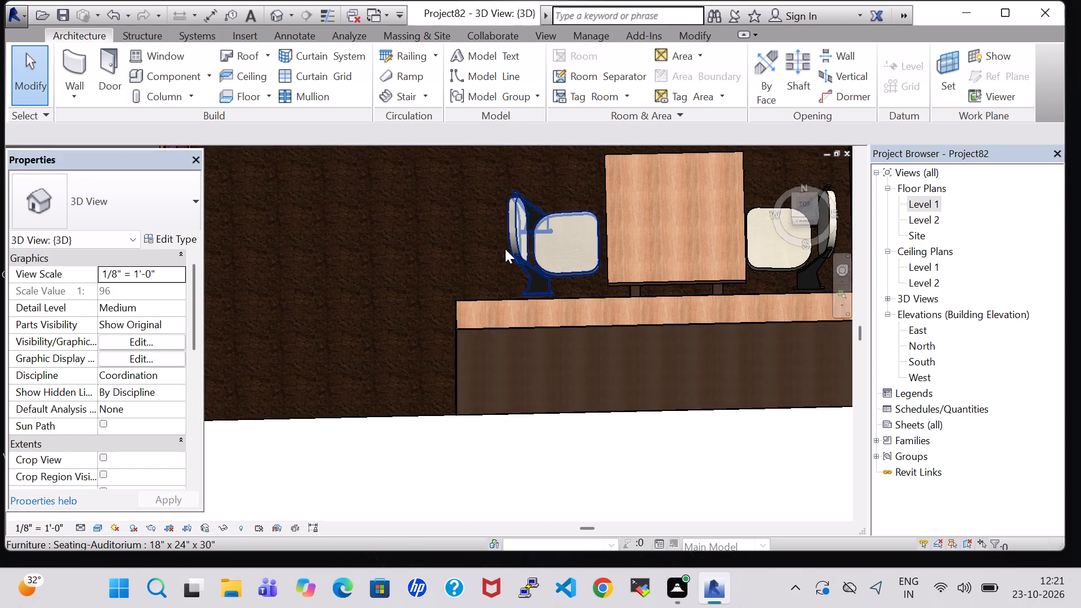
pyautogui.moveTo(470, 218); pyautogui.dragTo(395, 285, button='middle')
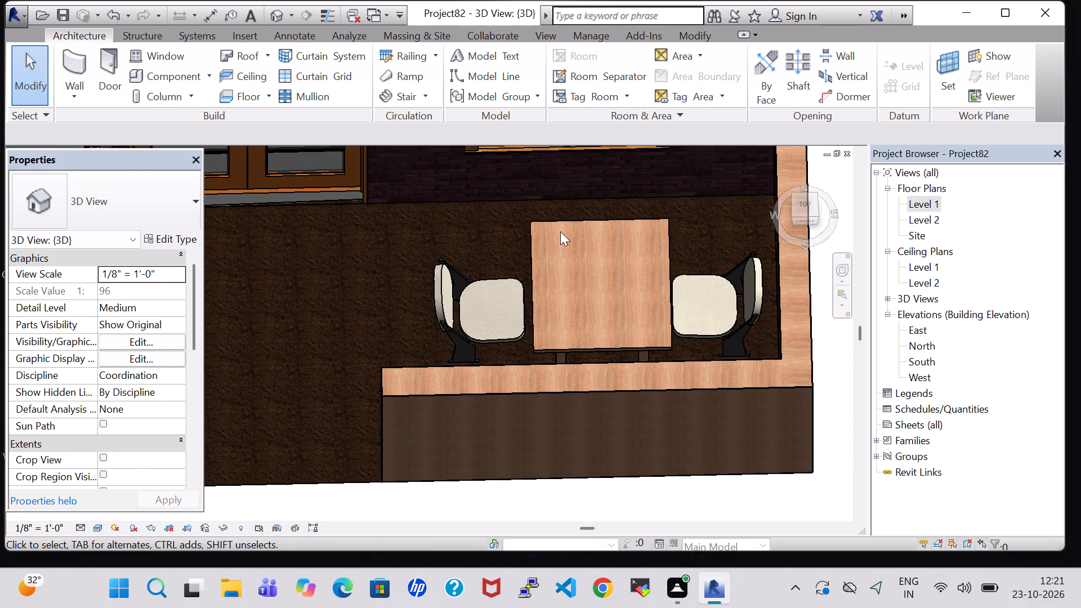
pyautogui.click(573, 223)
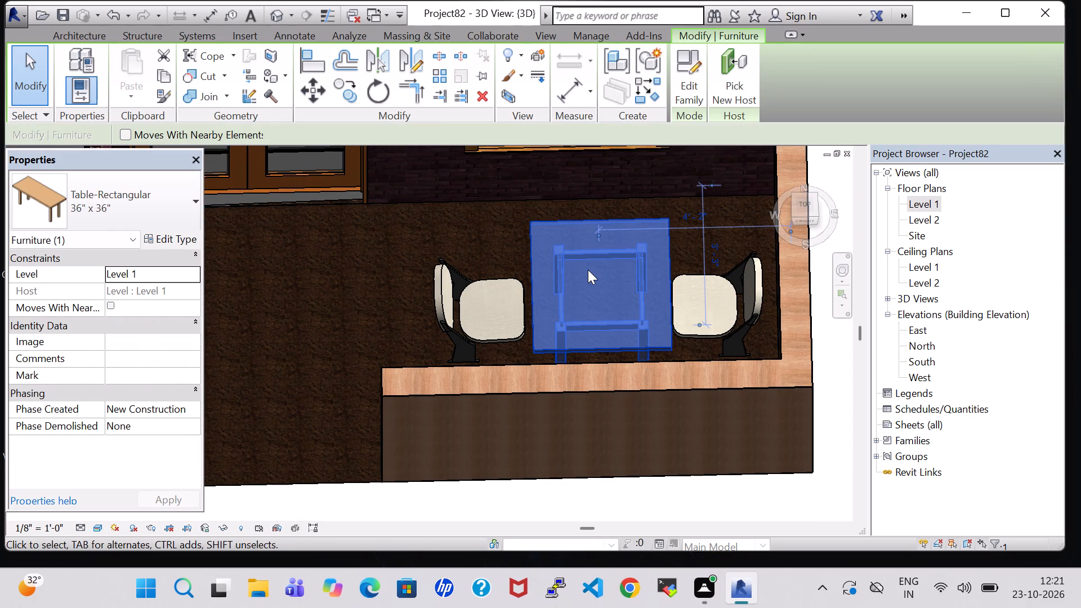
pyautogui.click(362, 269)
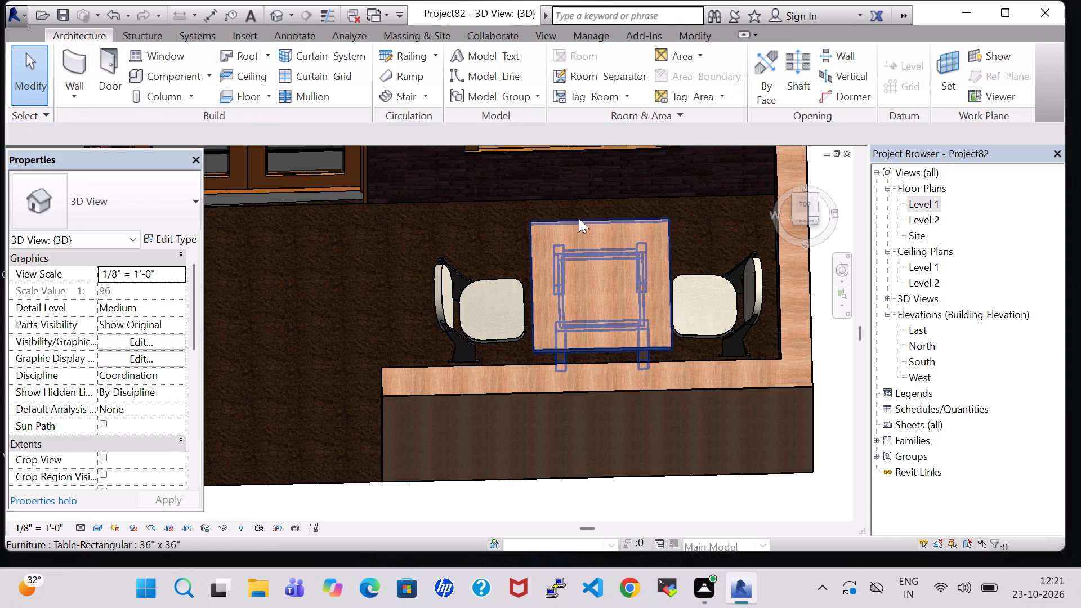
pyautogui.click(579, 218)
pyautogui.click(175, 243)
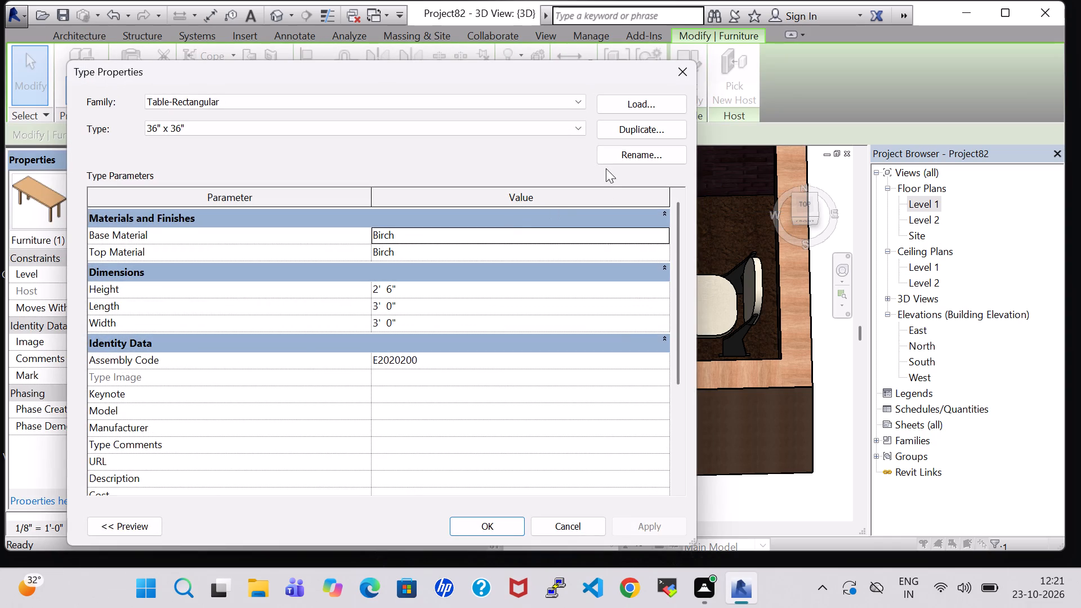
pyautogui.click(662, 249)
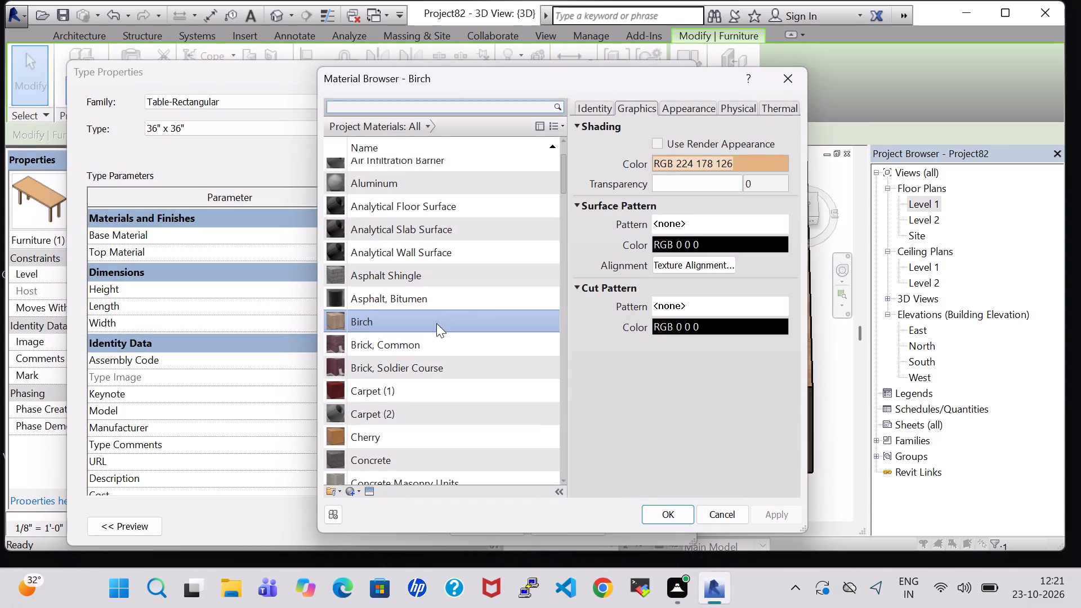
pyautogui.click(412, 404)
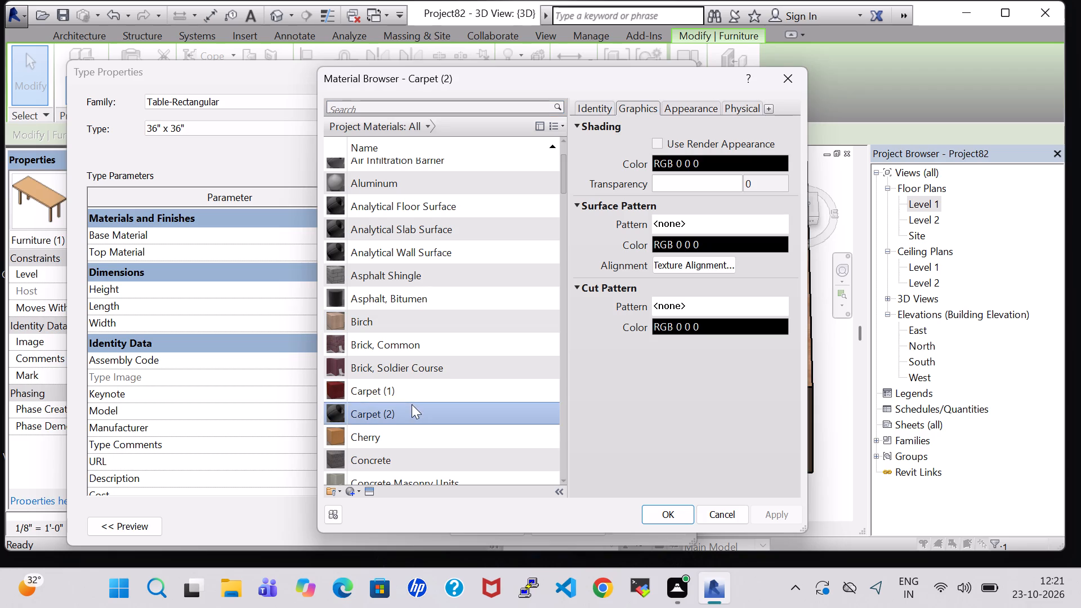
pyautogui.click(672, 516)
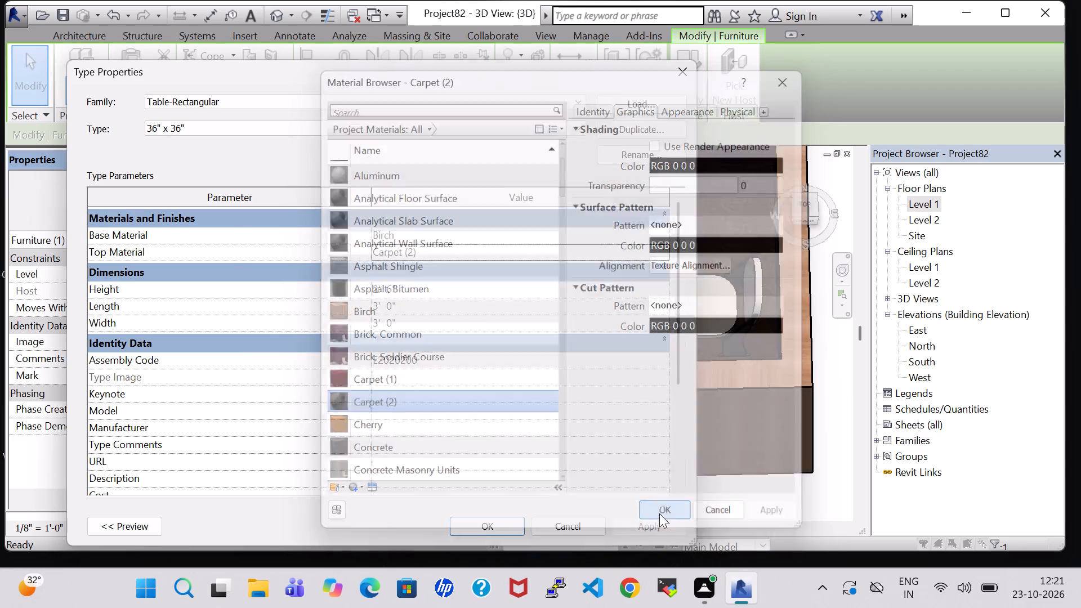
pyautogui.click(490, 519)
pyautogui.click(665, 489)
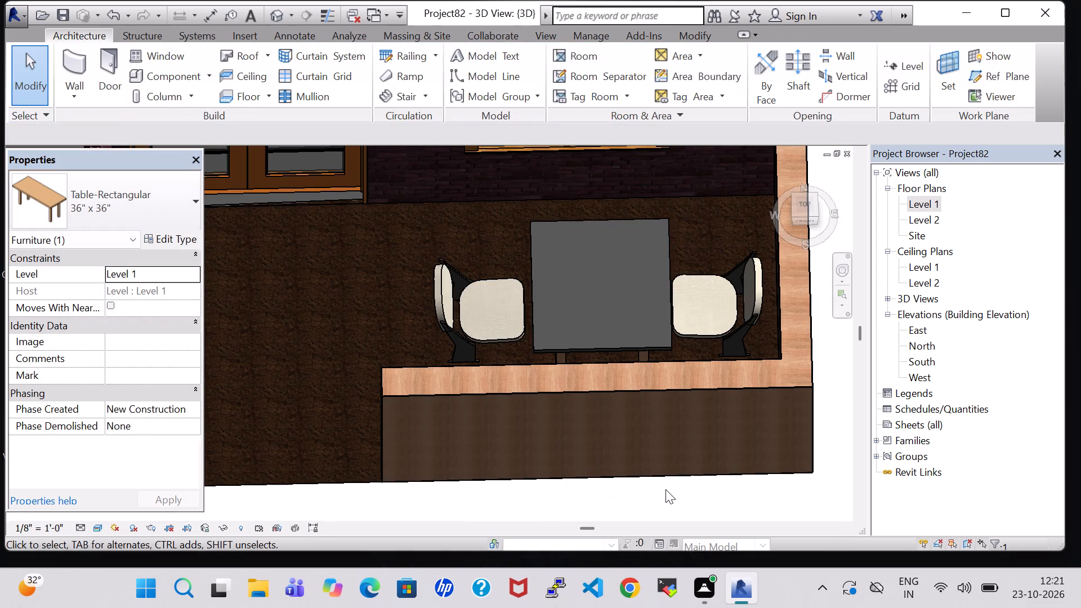
# Set the Top Material of the porch table's 36" x 36" type to Copper.
pyautogui.click(611, 352)
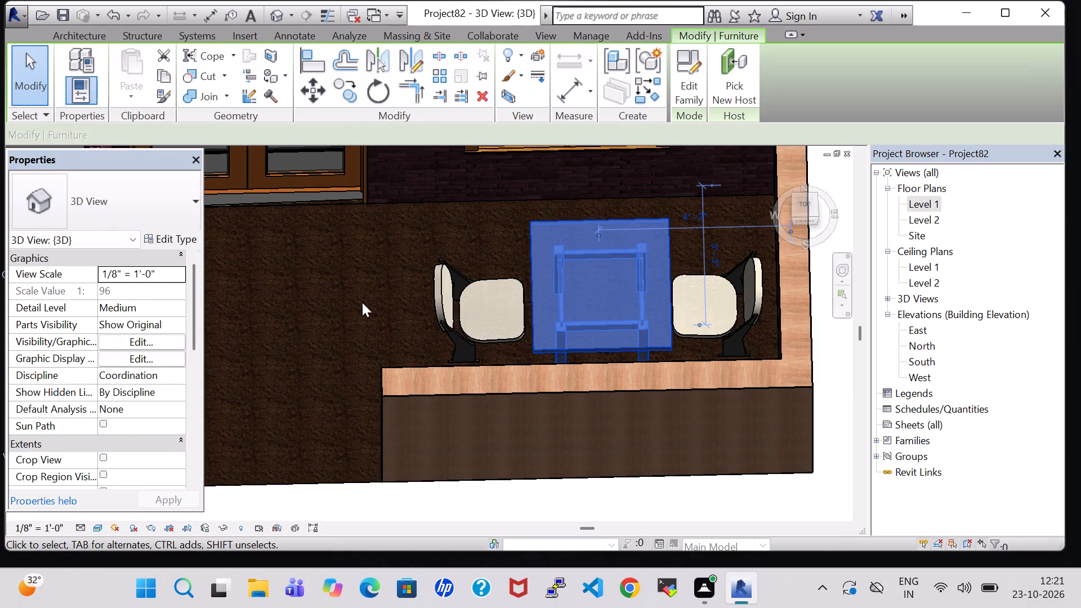
pyautogui.click(168, 235)
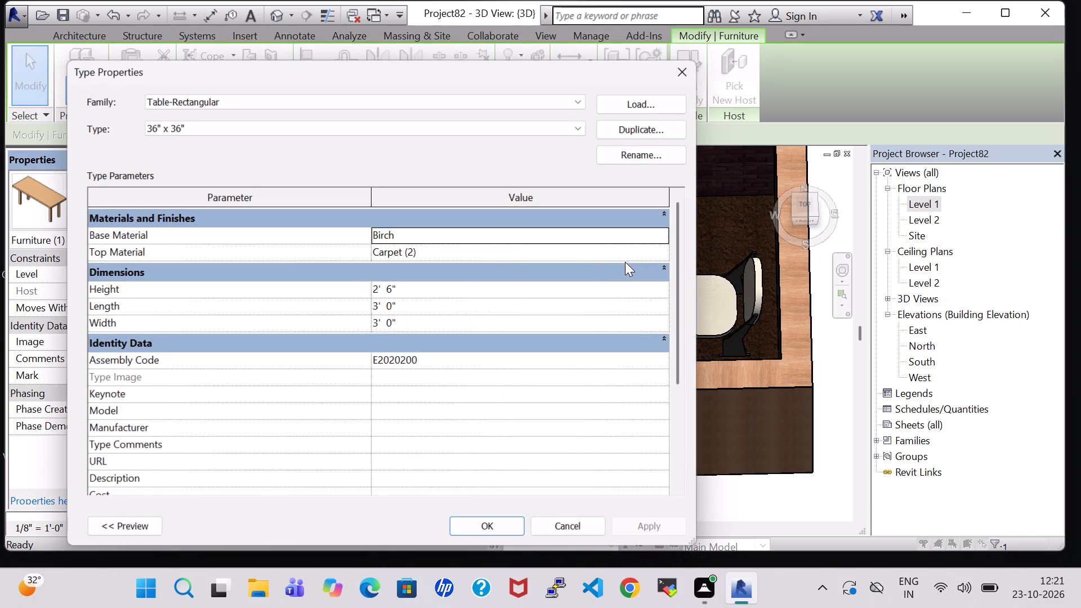
pyautogui.click(662, 247)
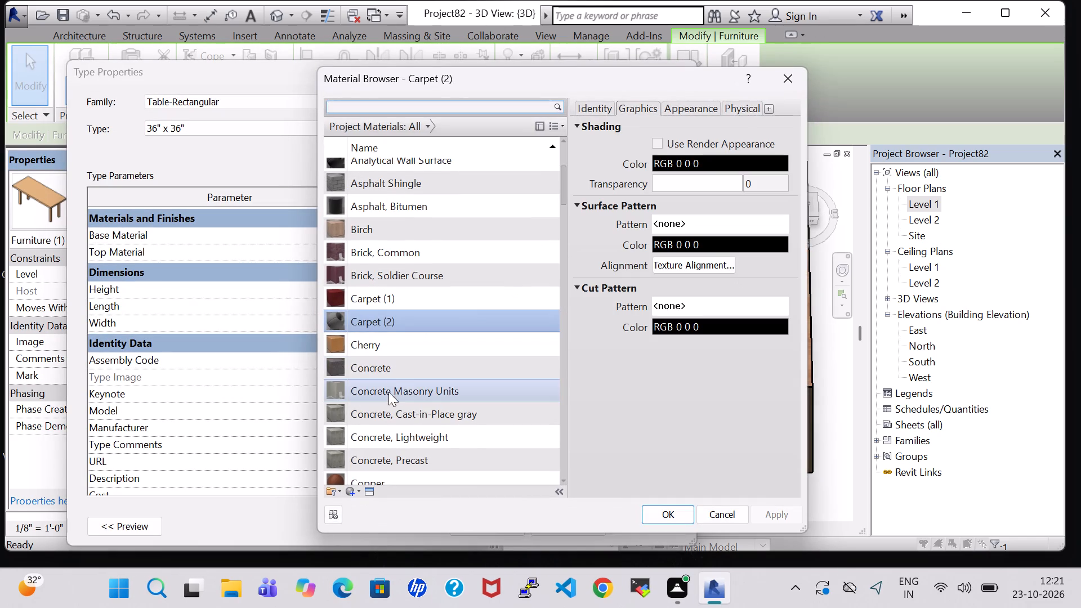
pyautogui.scroll(-3, 381, 276)
pyautogui.click(394, 294)
pyautogui.click(668, 512)
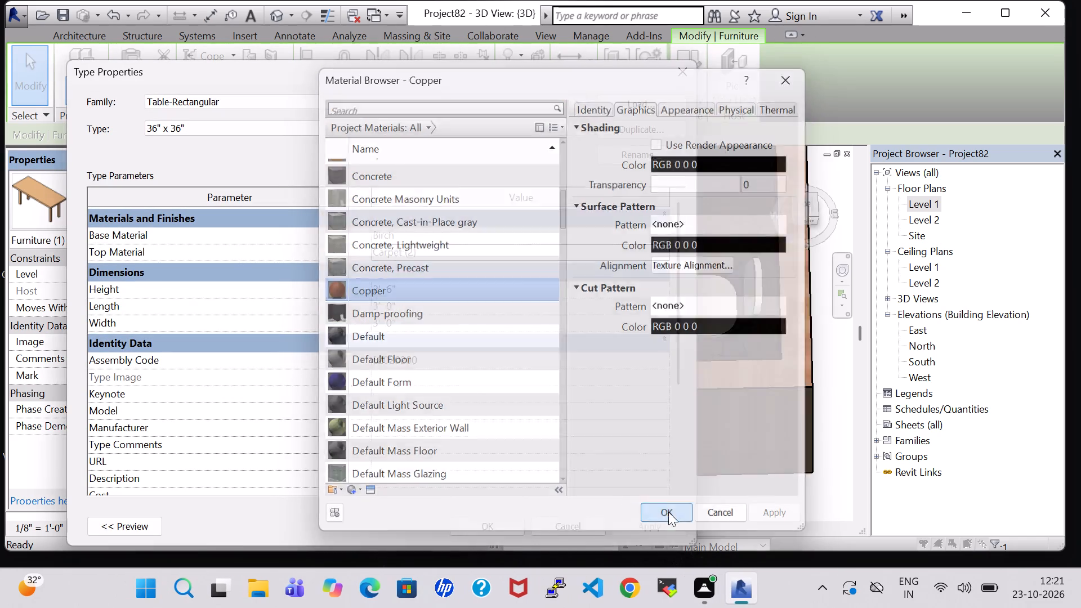
pyautogui.click(499, 532)
pyautogui.click(660, 493)
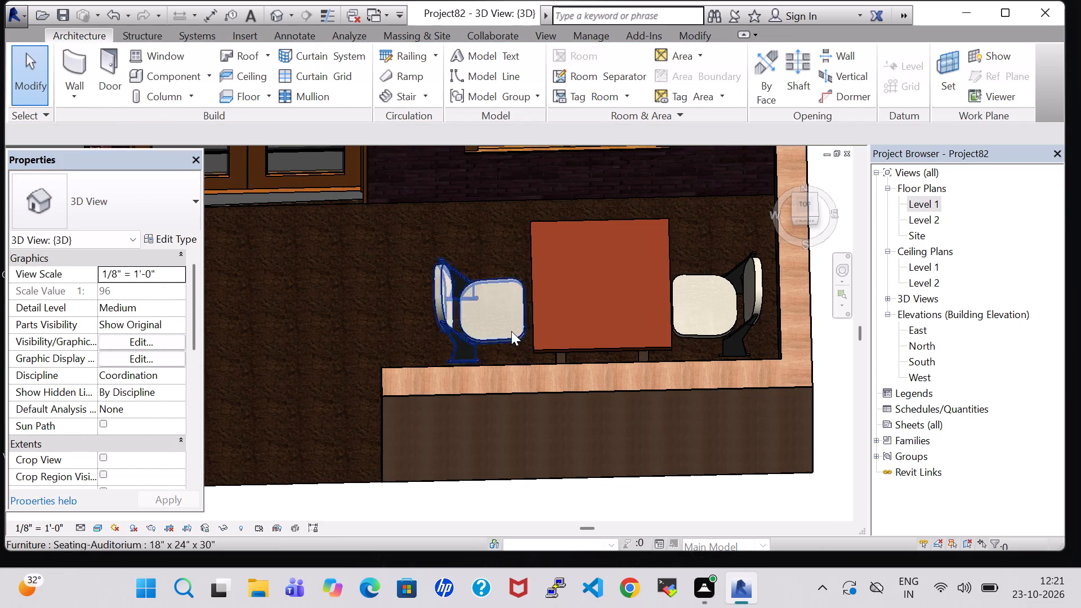
# Nudge the west porch chair slightly north, toward the house's front wall, to line it up with the table.
pyautogui.keyDown('shift'); pyautogui.moveTo(353, 342); pyautogui.dragTo(390, 350, button='middle'); pyautogui.keyUp('shift')
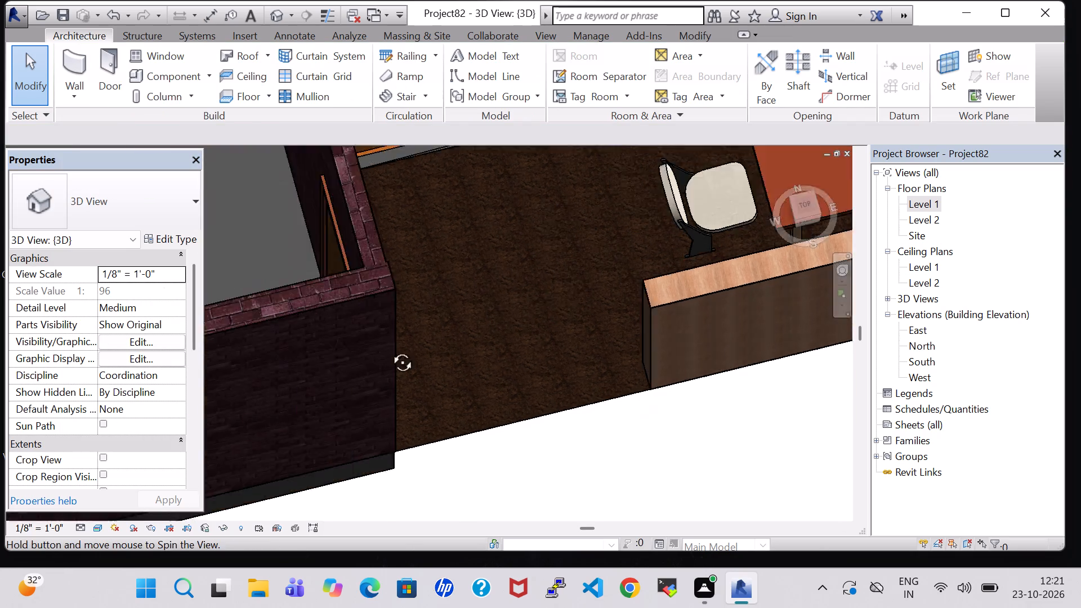
pyautogui.keyDown('shift'); pyautogui.moveTo(390, 350); pyautogui.dragTo(426, 354, button='middle'); pyautogui.keyUp('shift')
pyautogui.moveTo(600, 279); pyautogui.dragTo(280, 535, button='middle')
pyautogui.moveTo(655, 244); pyautogui.dragTo(490, 352, button='middle')
pyautogui.scroll(1, 629, 260)
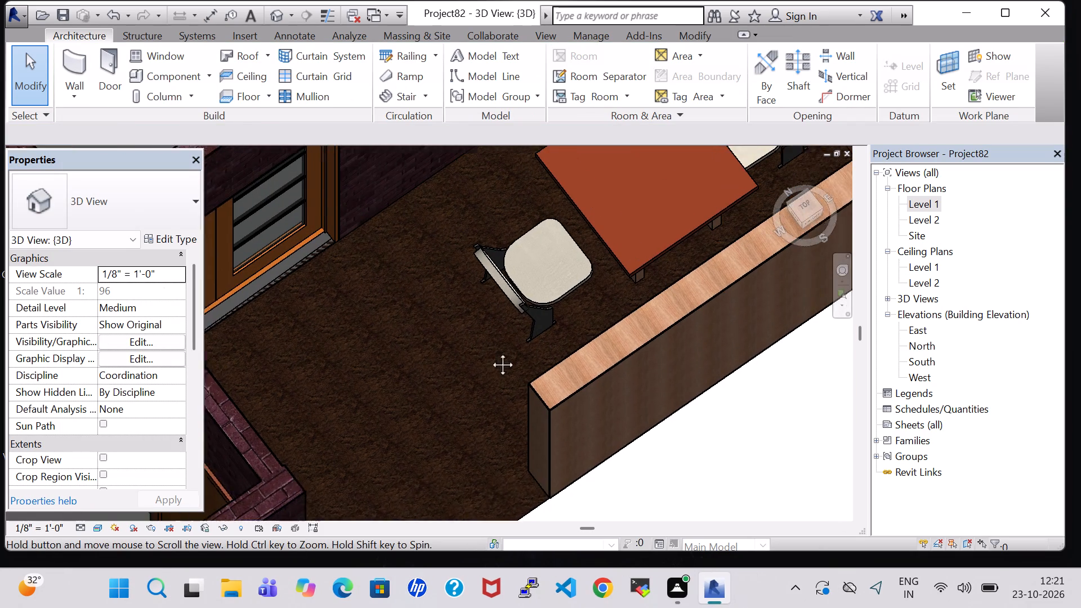
pyautogui.moveTo(490, 352); pyautogui.dragTo(484, 367, button='middle')
pyautogui.moveTo(484, 360); pyautogui.dragTo(511, 360, button='middle')
pyautogui.moveTo(551, 126); pyautogui.dragTo(498, 364, button='middle')
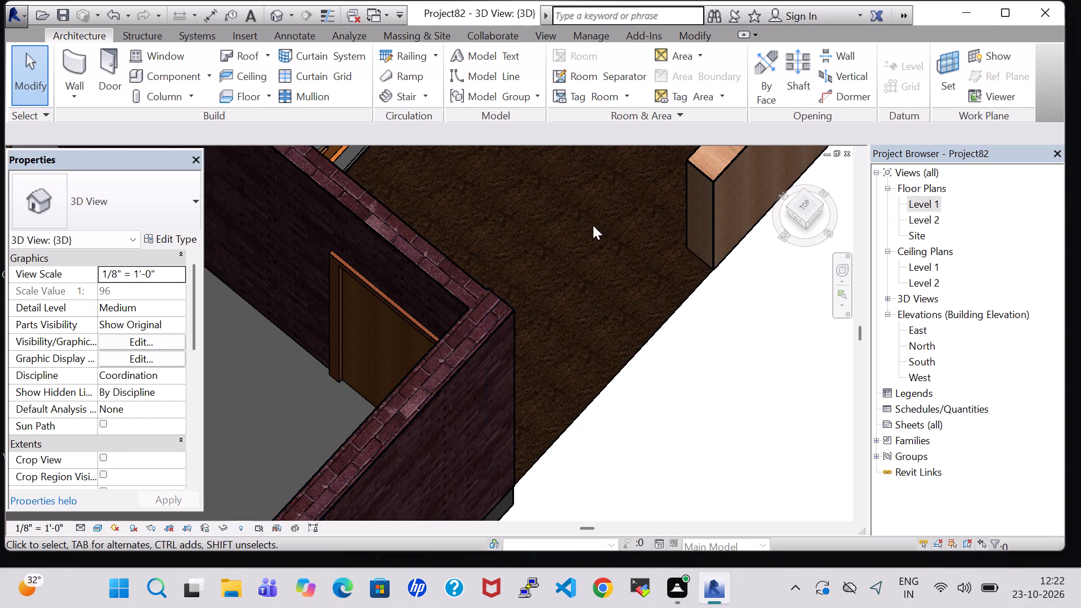
pyautogui.moveTo(593, 225); pyautogui.dragTo(485, 468, button='middle')
pyautogui.scroll(1, 523, 428)
pyautogui.click(535, 301)
pyautogui.press('Left')
pyautogui.press('Left')
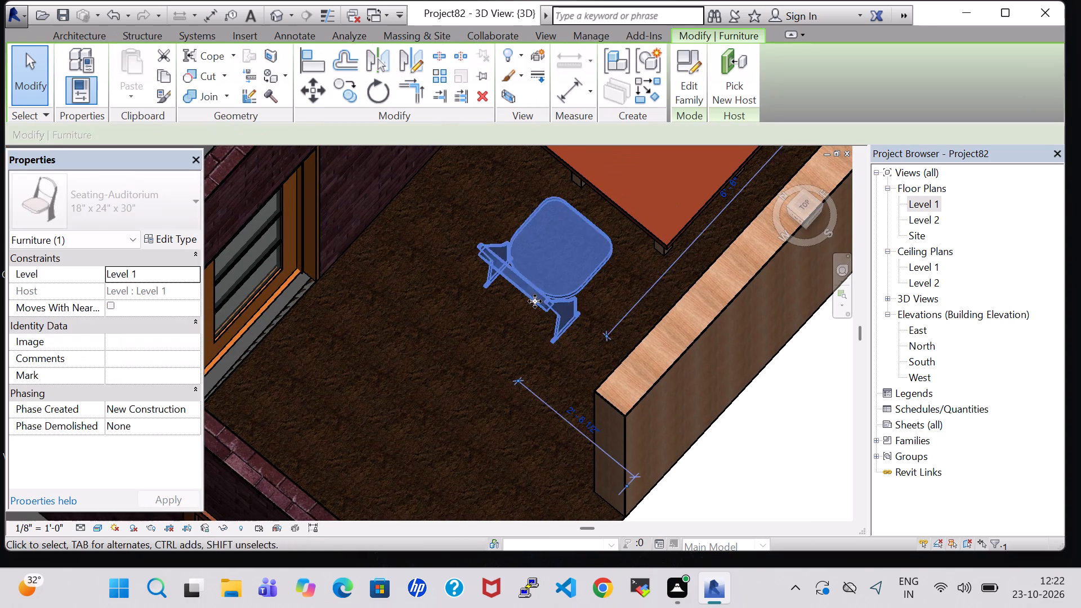
pyautogui.press('Left')
pyautogui.click(485, 325)
# Nudge the porch table west, away from the east chair, to even out its gaps to the two chairs.
pyautogui.moveTo(583, 321); pyautogui.dragTo(262, 459, button='middle')
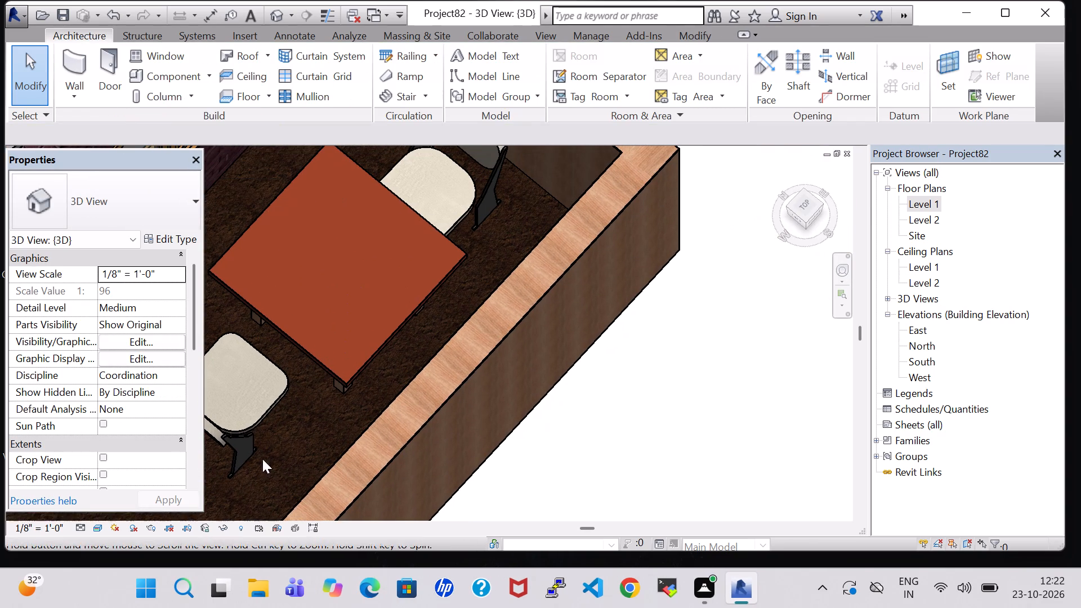
pyautogui.moveTo(262, 459); pyautogui.dragTo(262, 459, button='middle')
pyautogui.click(426, 293)
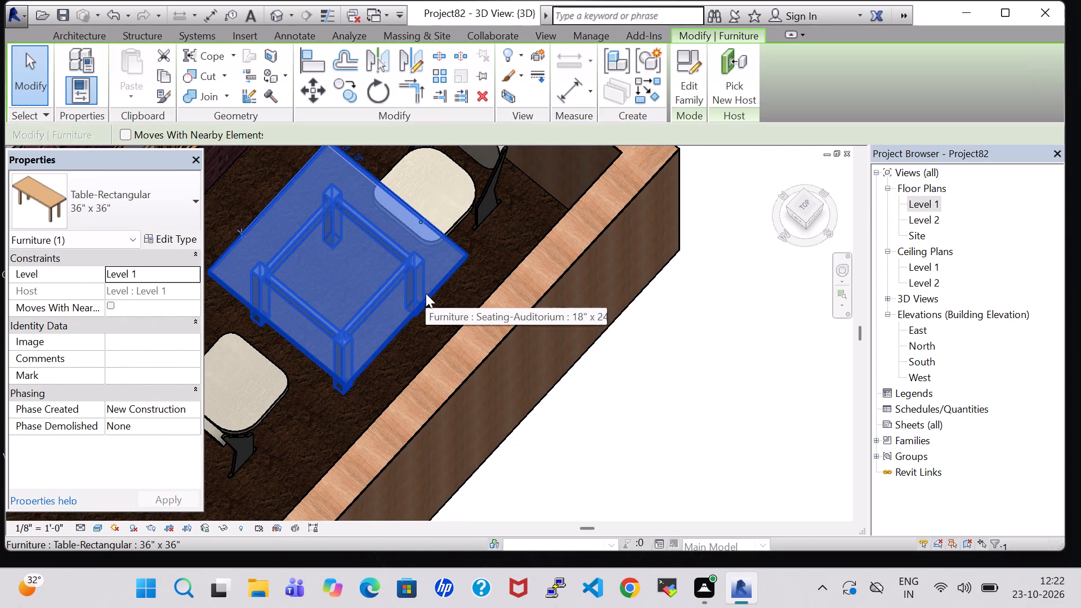
pyautogui.press('Left')
pyautogui.press('Left')
pyautogui.press('Right')
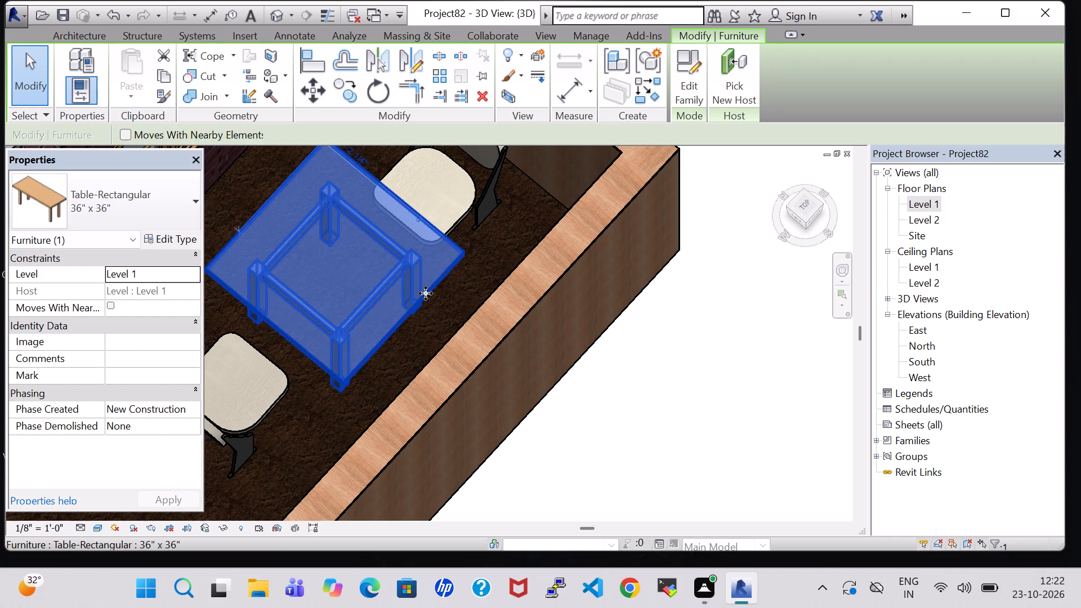
pyautogui.press('Right')
pyautogui.press('Down')
pyautogui.press('Down')
pyautogui.press('Down')
pyautogui.press('Down')
pyautogui.press('Down')
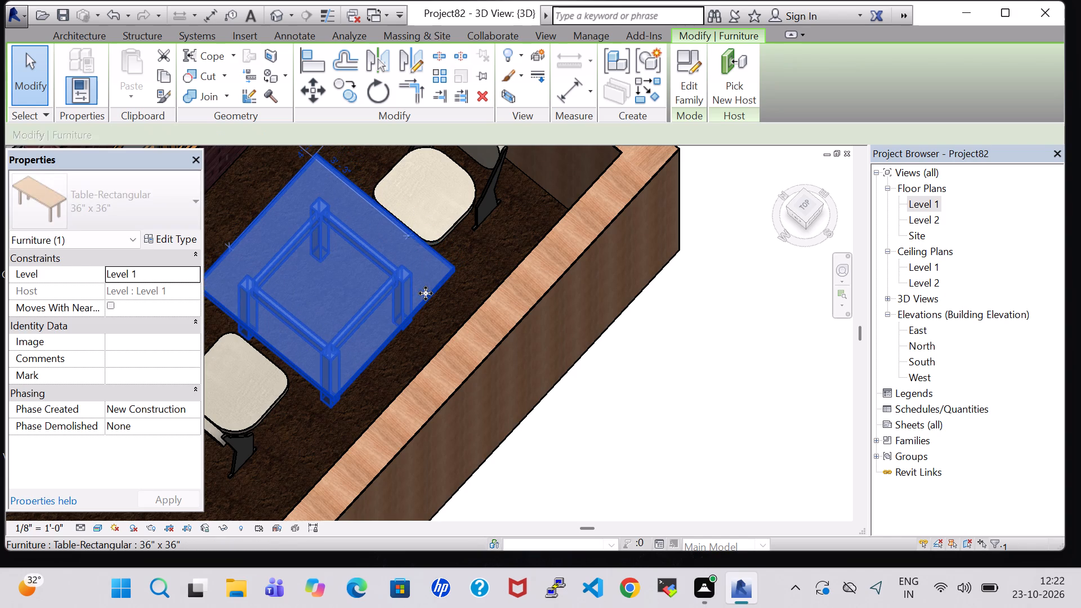
# In the Level 1 plan, place two more RPC Plant - Tropical Agave - 1.5' plants on the porch, one above the other, west of the west chair.
pyautogui.click(667, 408)
pyautogui.doubleClick(932, 211)
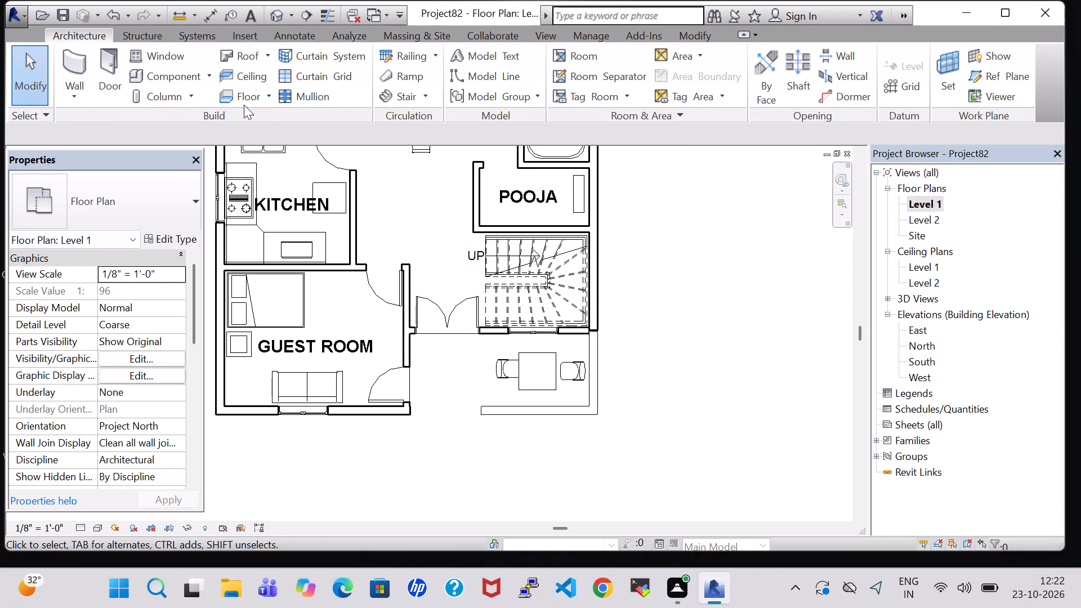
pyautogui.moveTo(376, 203); pyautogui.dragTo(395, 341, button='middle')
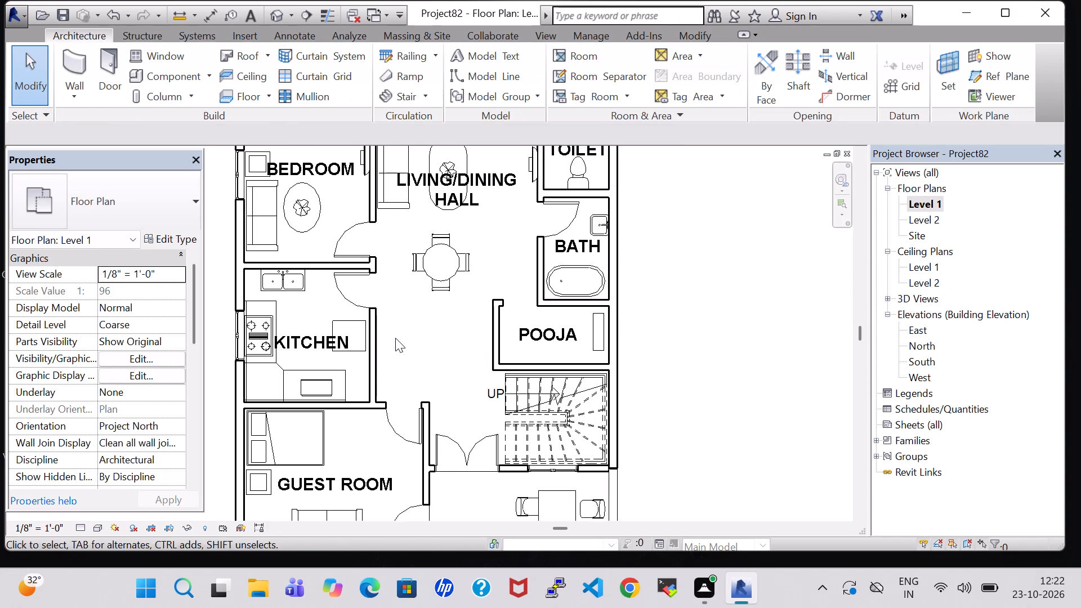
pyautogui.click(295, 203)
pyautogui.rightClick(295, 203)
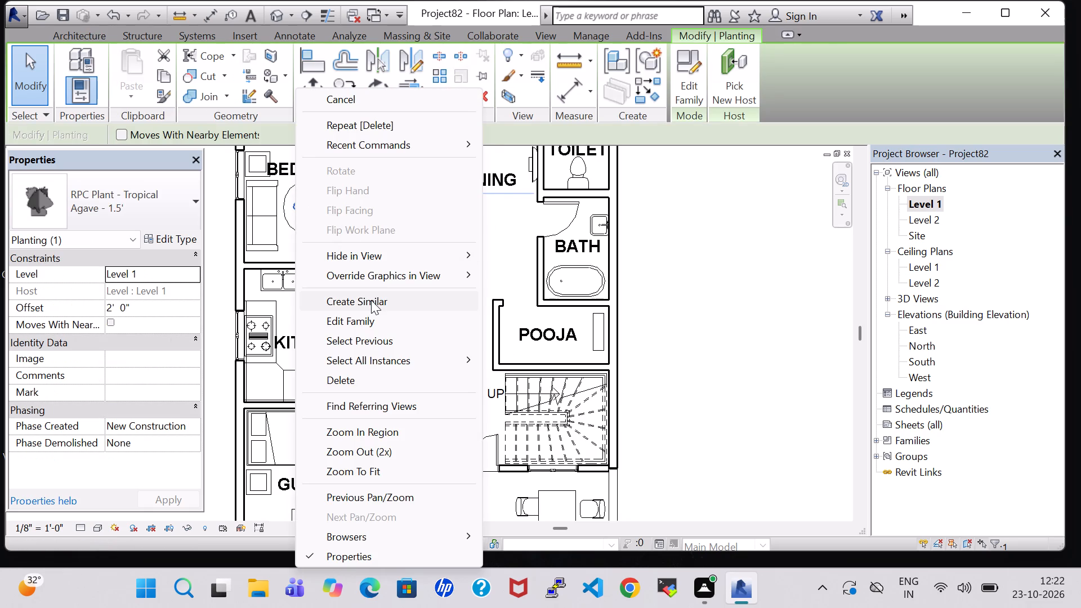
pyautogui.click(371, 300)
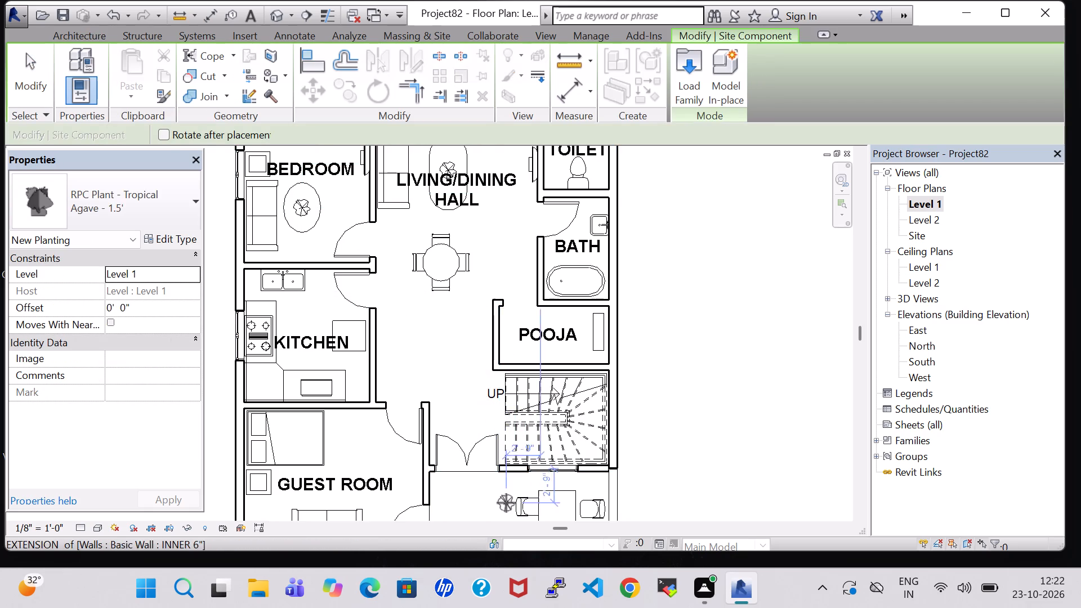
pyautogui.scroll(4, 506, 502)
pyautogui.moveTo(501, 488); pyautogui.dragTo(496, 448, button='middle')
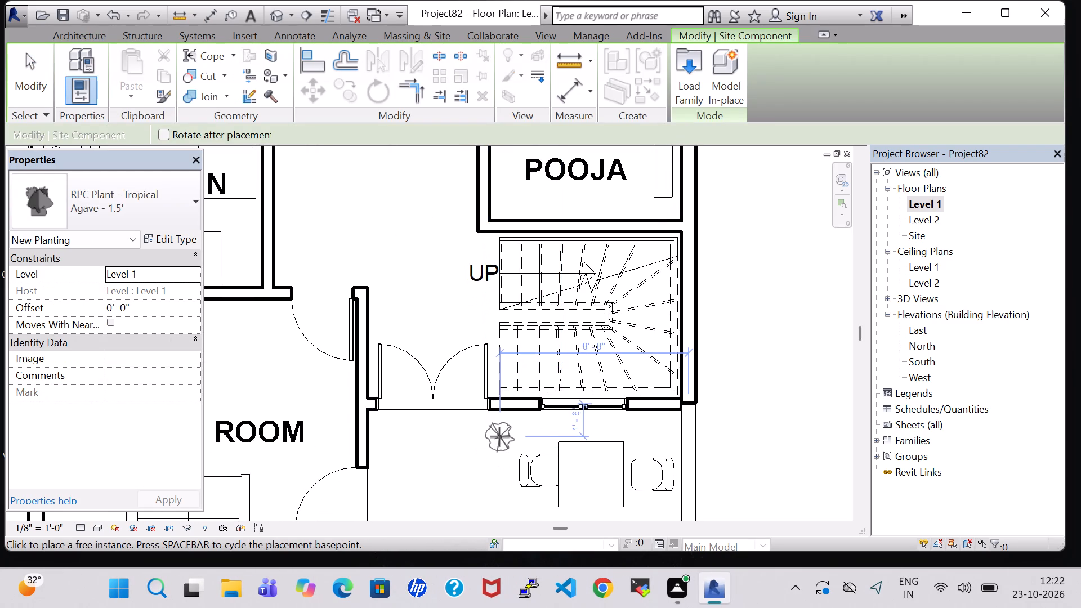
pyautogui.click(499, 437)
pyautogui.moveTo(495, 446); pyautogui.dragTo(458, 339, button='middle')
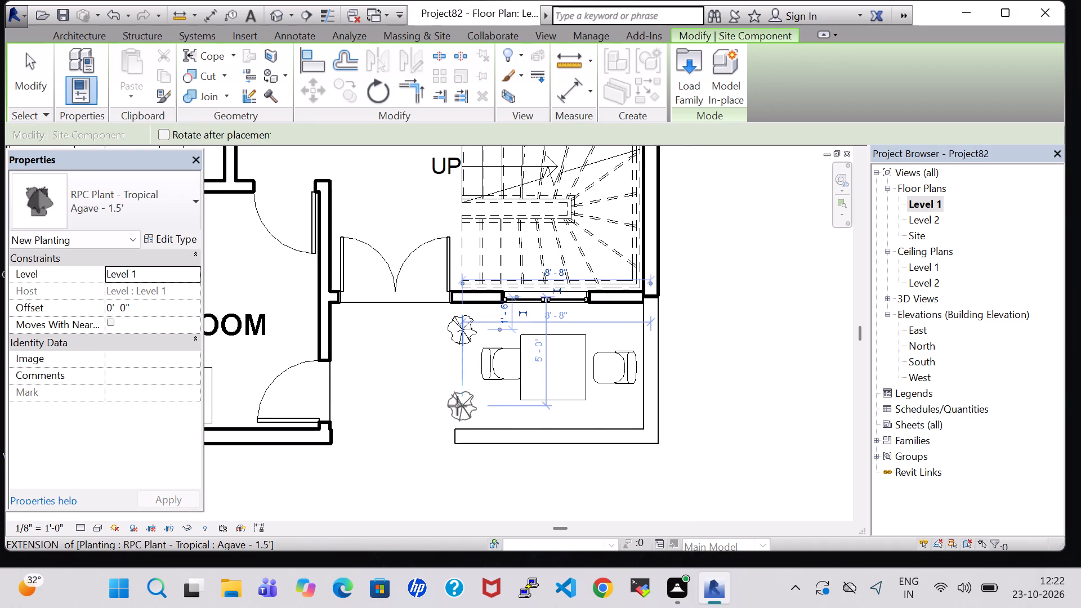
pyautogui.click(457, 406)
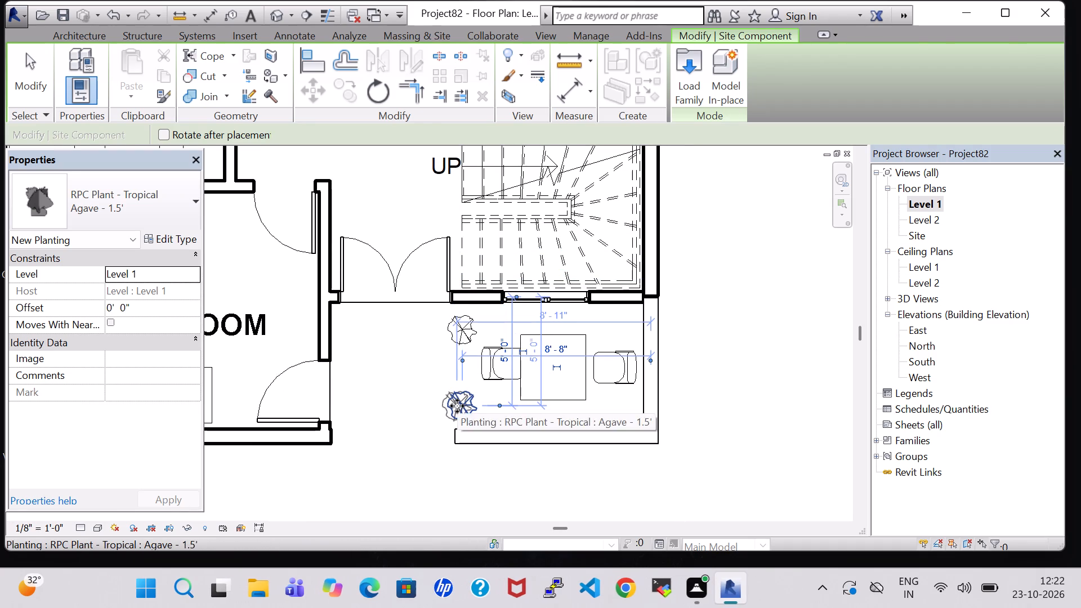
pyautogui.press('Escape')
pyautogui.press('Escape')
# Change the north porch plant to the Crane Lily - 3' type and nudge it slightly south and west.
pyautogui.click(462, 339)
pyautogui.click(151, 216)
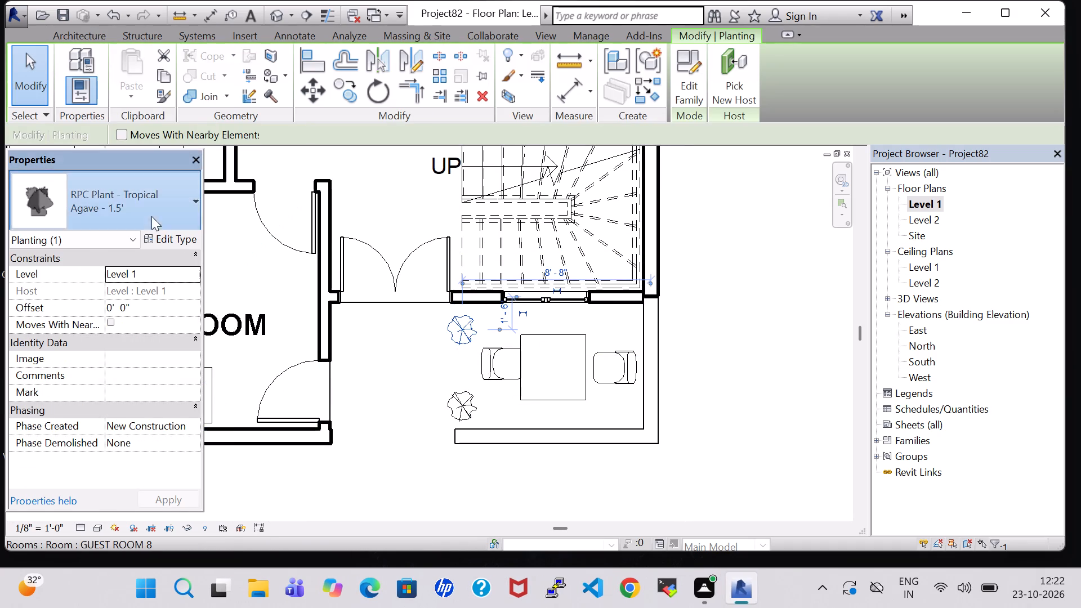
pyautogui.click(141, 283)
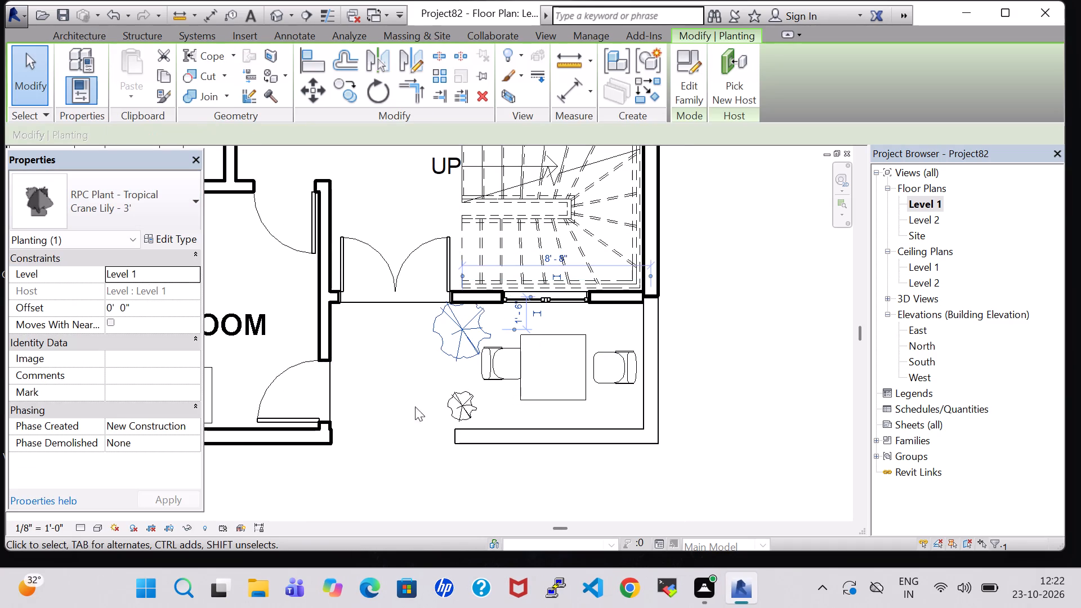
pyautogui.click(460, 342)
pyautogui.press('Down')
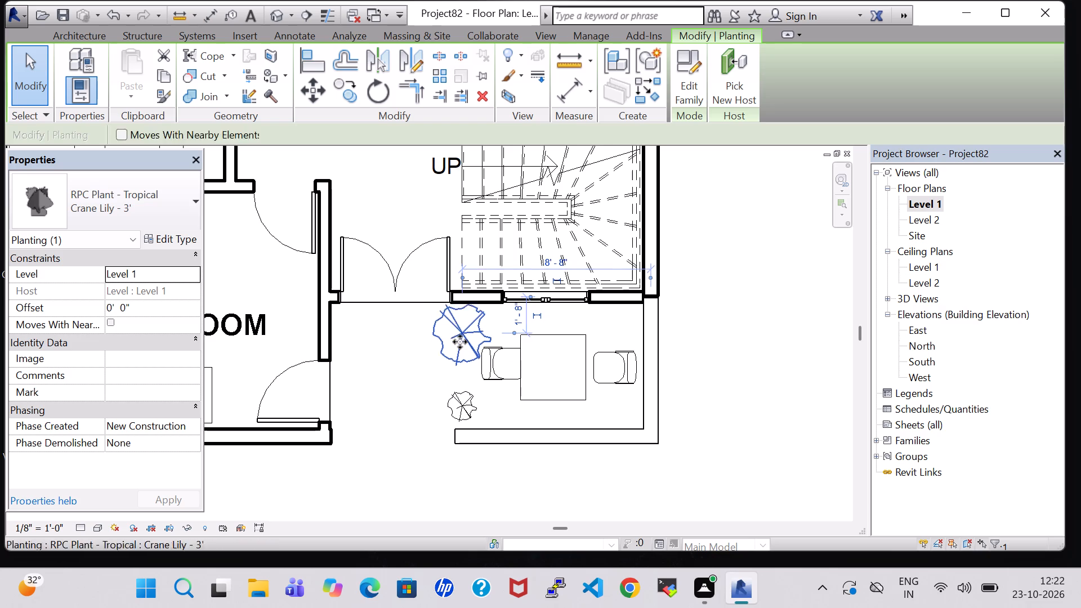
pyautogui.press('Down')
pyautogui.press('Left')
# Change the south porch plant to the Jungle Flame - 3' type and nudge it slightly north and west.
pyautogui.click(470, 396)
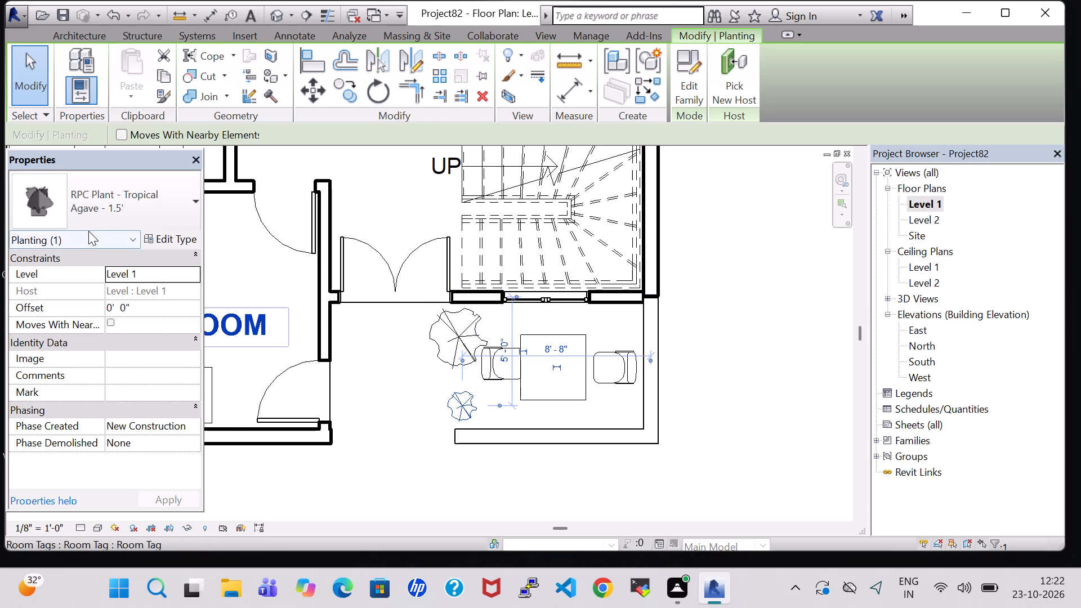
pyautogui.click(101, 223)
pyautogui.click(117, 364)
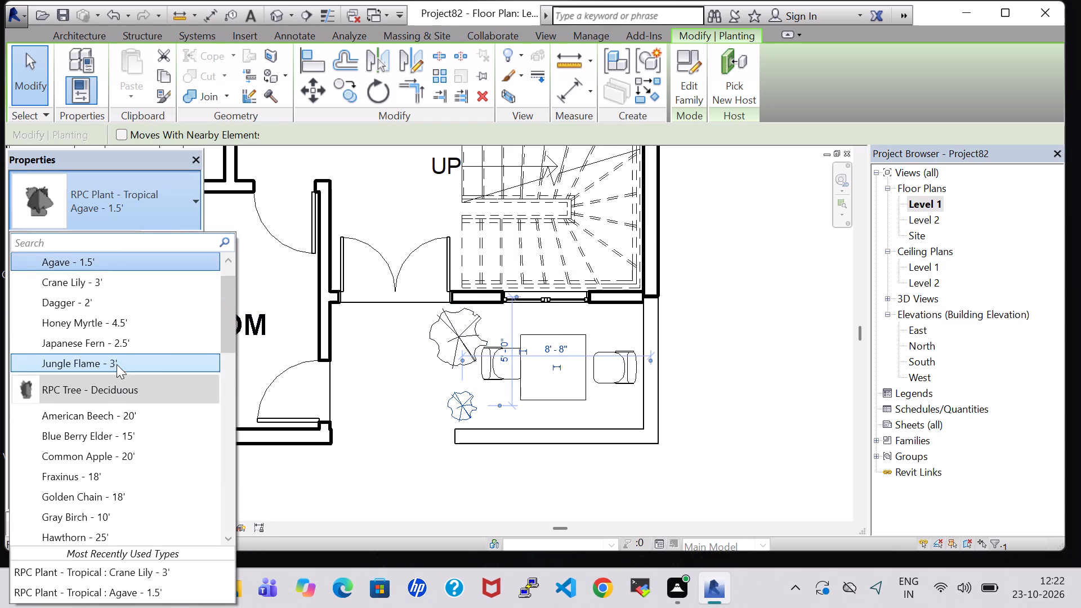
pyautogui.press('Up')
pyautogui.press('Up')
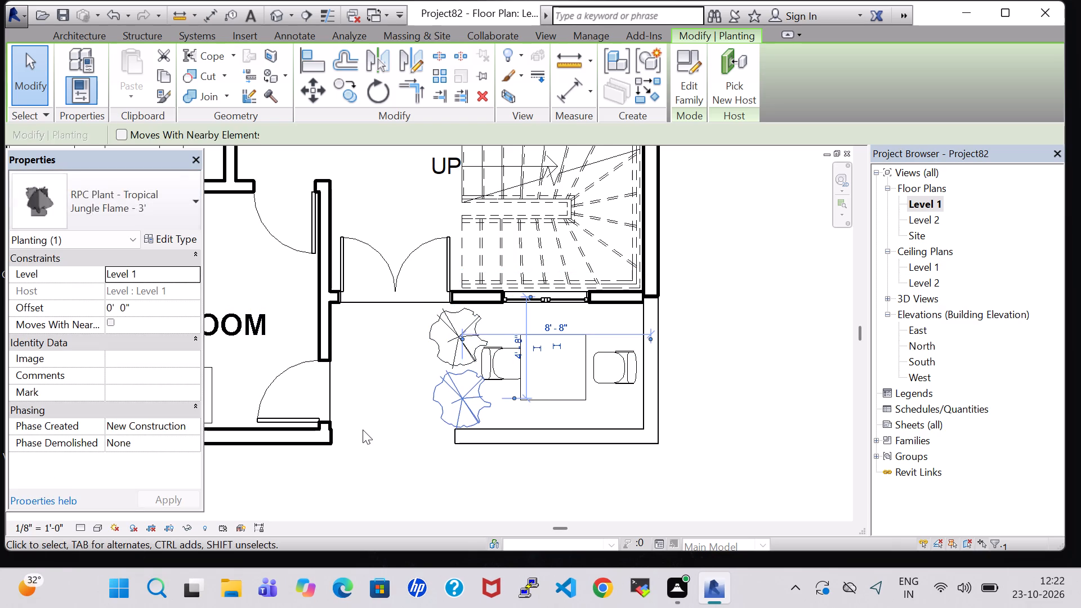
pyautogui.press('Left')
pyautogui.press('Left')
pyautogui.press('Down')
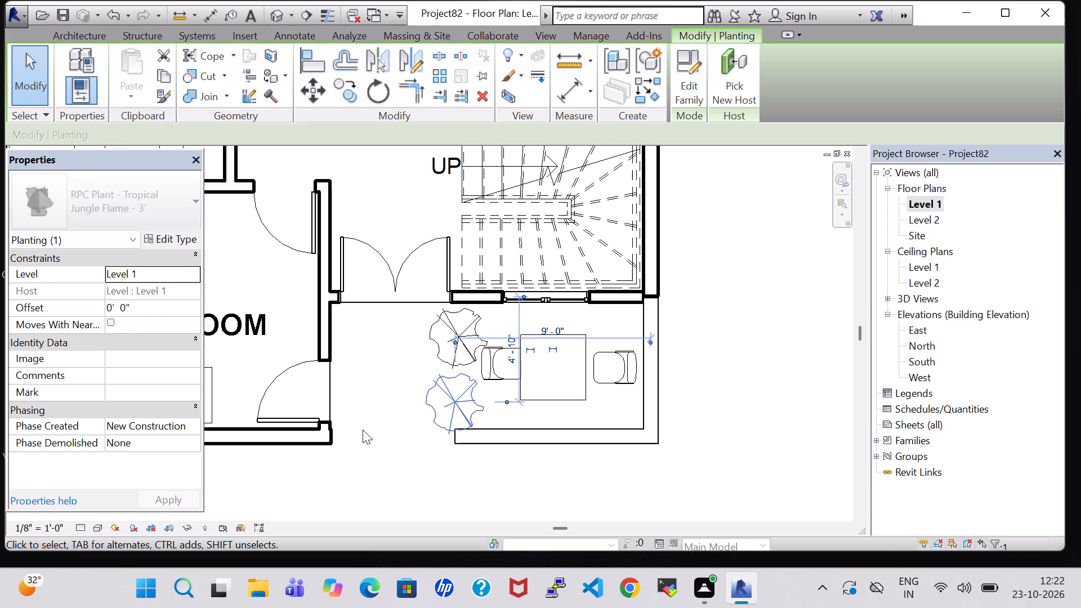
pyautogui.click(773, 337)
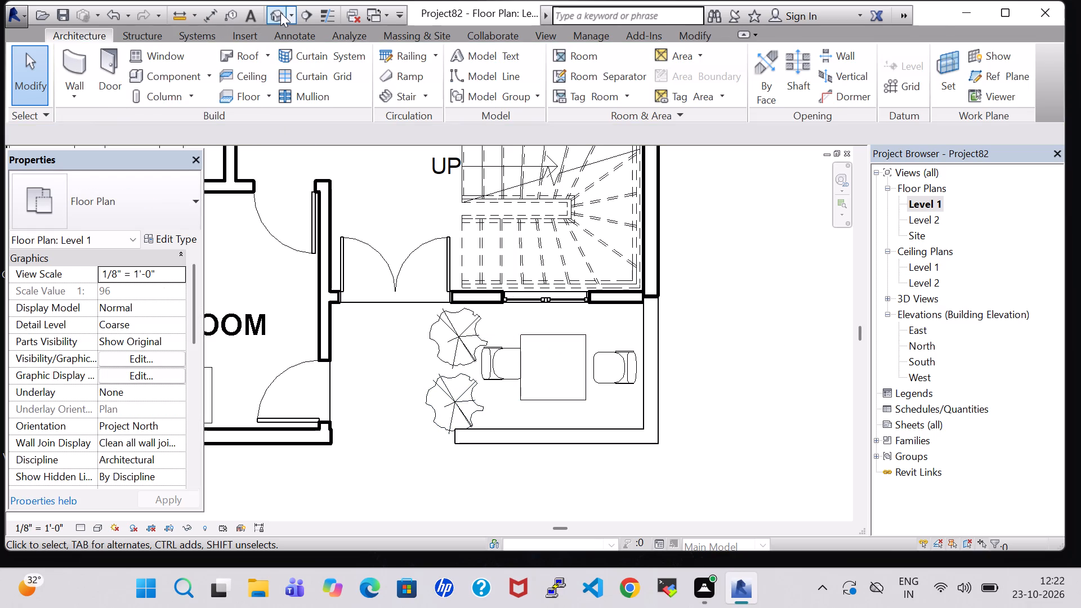
# Examine the porch plants and furniture in the 3D view.
pyautogui.click(280, 12)
pyautogui.scroll(-3, 461, 296)
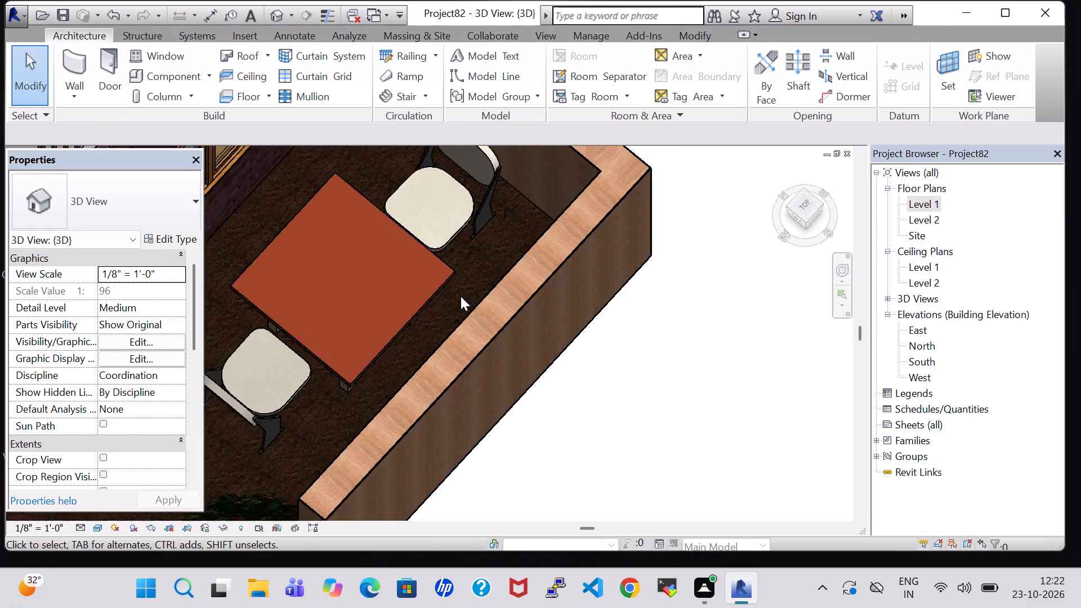
pyautogui.scroll(-4, 461, 296)
pyautogui.keyDown('shift'); pyautogui.moveTo(449, 425); pyautogui.dragTo(388, 362, button='middle'); pyautogui.keyUp('shift')
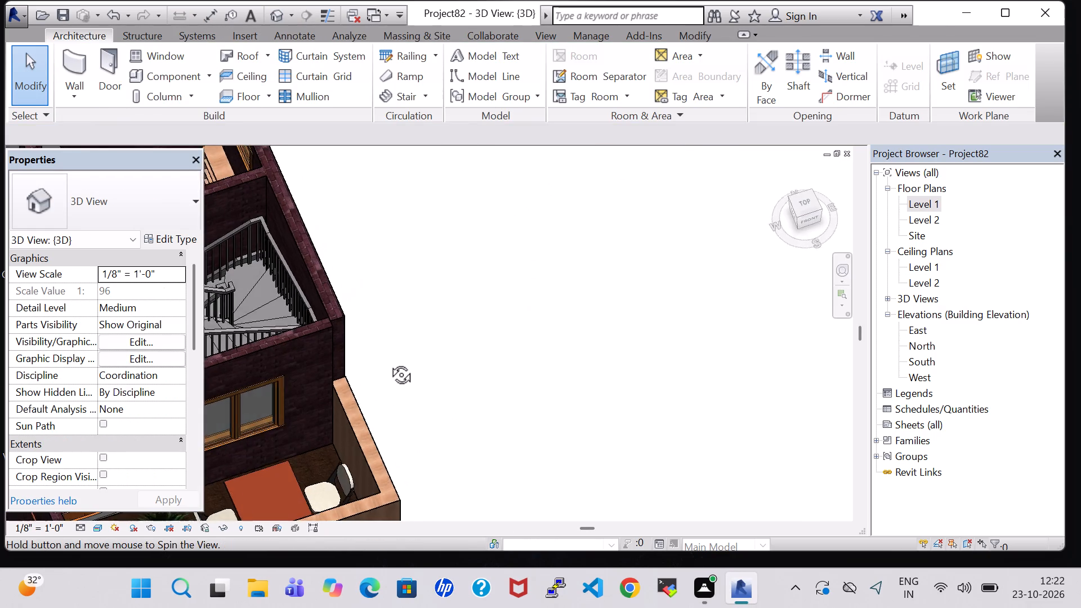
pyautogui.keyDown('shift'); pyautogui.moveTo(388, 362); pyautogui.dragTo(388, 360, button='middle'); pyautogui.keyUp('shift')
pyautogui.moveTo(388, 360); pyautogui.dragTo(537, 247, button='middle')
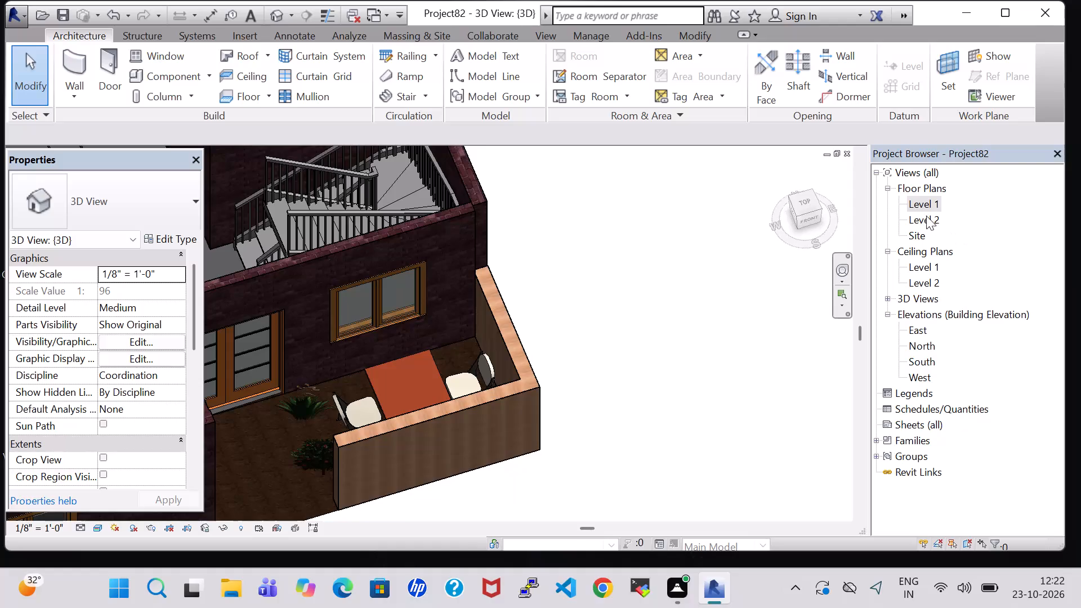
# In the Level 1 plan, start a footprint roof moved to Level 2 and draw its boundary along the outer face of the north wall.
pyautogui.doubleClick(923, 205)
pyautogui.scroll(-4, 681, 209)
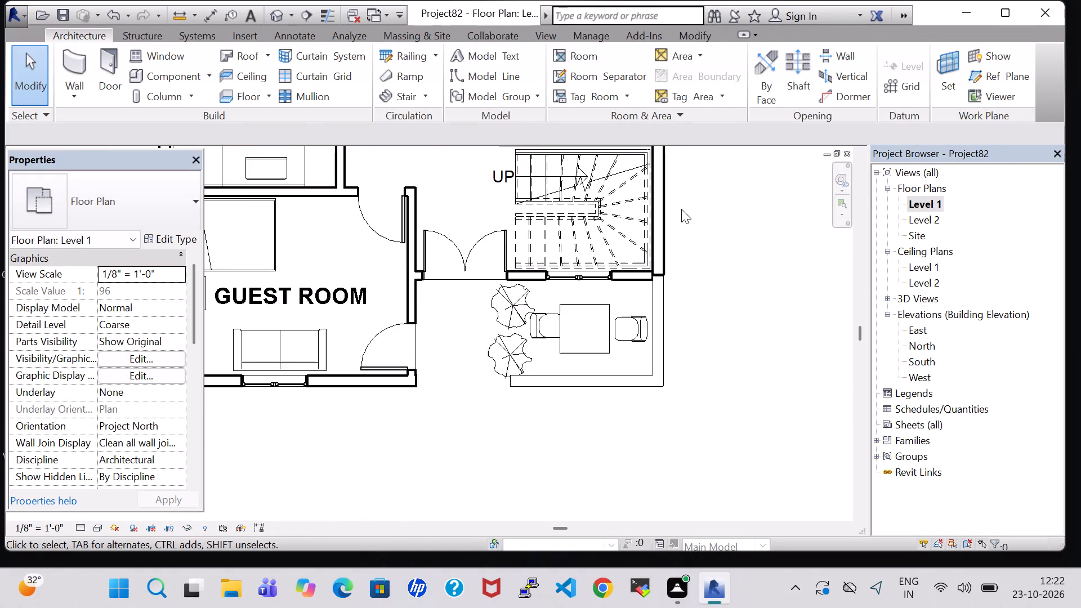
pyautogui.click(235, 92)
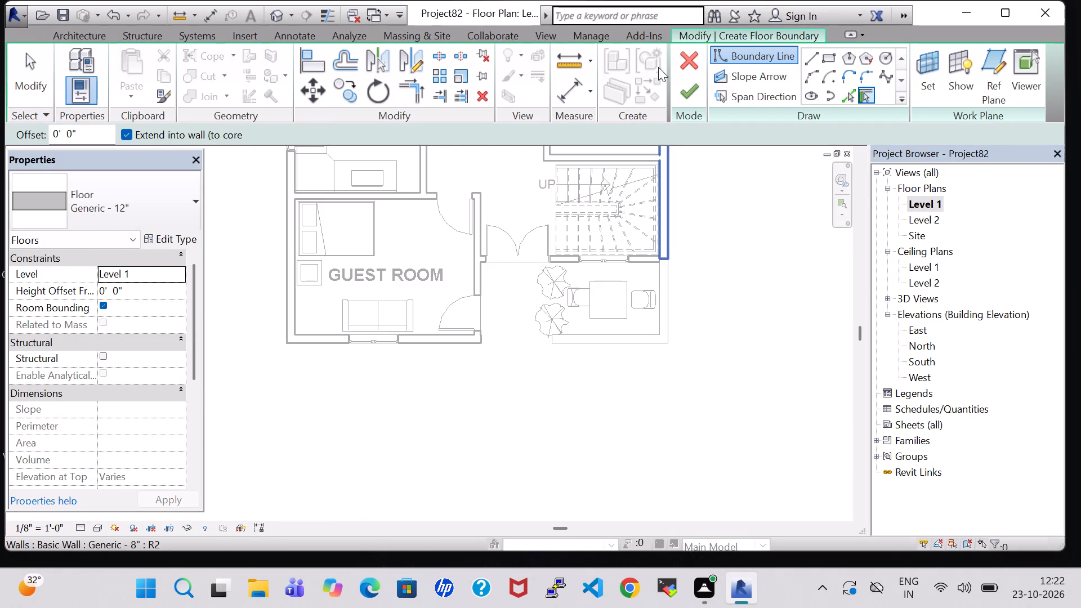
pyautogui.click(699, 66)
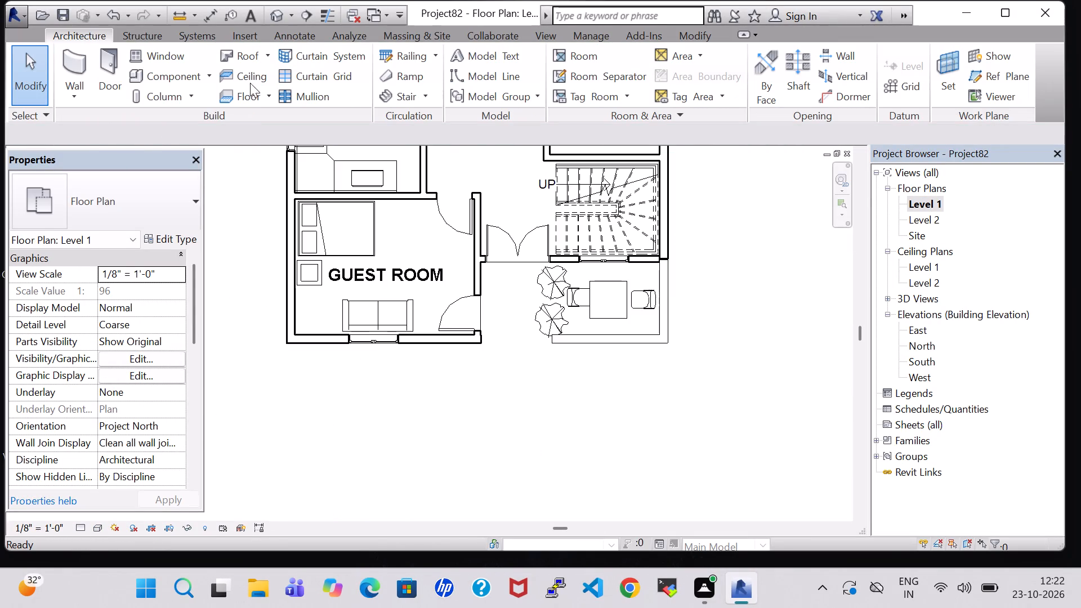
pyautogui.click(238, 53)
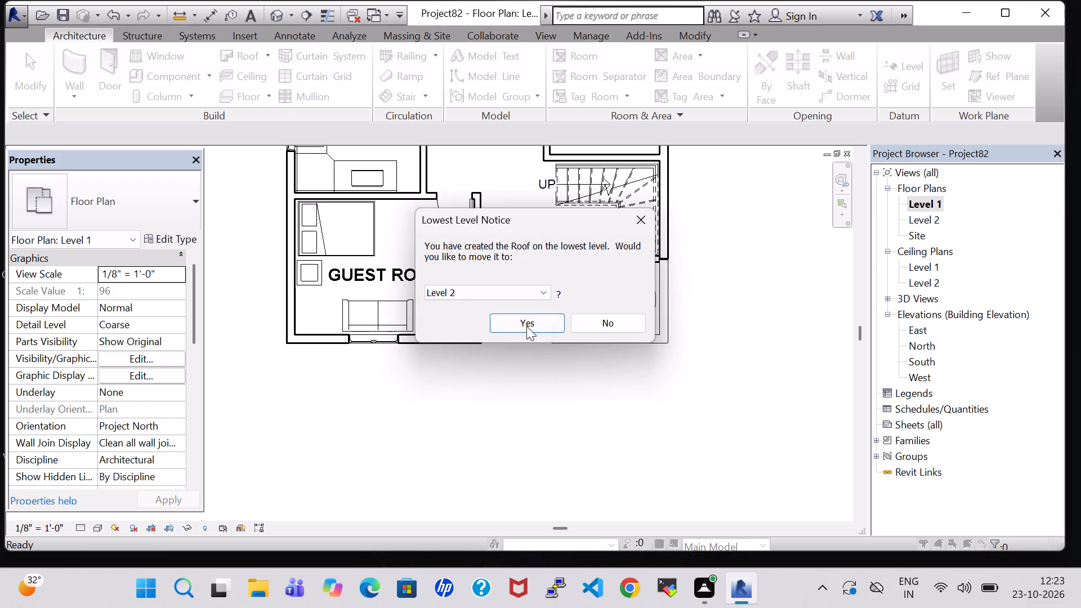
pyautogui.click(526, 325)
pyautogui.moveTo(701, 243); pyautogui.dragTo(684, 480, button='middle')
pyautogui.click(803, 50)
pyautogui.moveTo(711, 188); pyautogui.dragTo(711, 190, button='middle')
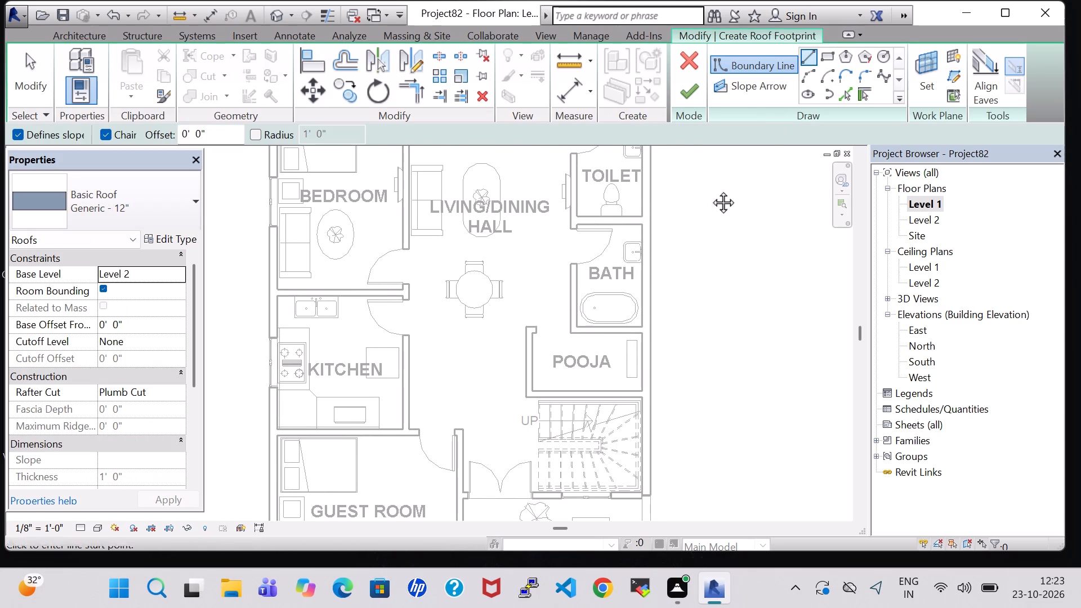
pyautogui.moveTo(711, 190); pyautogui.dragTo(781, 387, button='middle')
pyautogui.moveTo(551, 262); pyautogui.dragTo(577, 396, button='middle')
pyautogui.scroll(1, 561, 388)
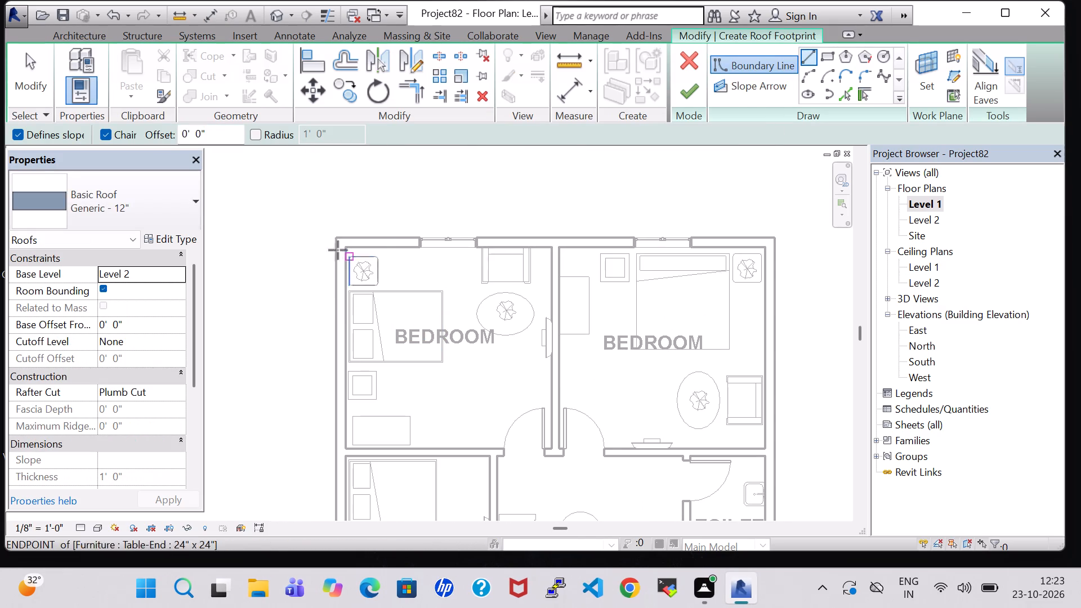
pyautogui.click(338, 239)
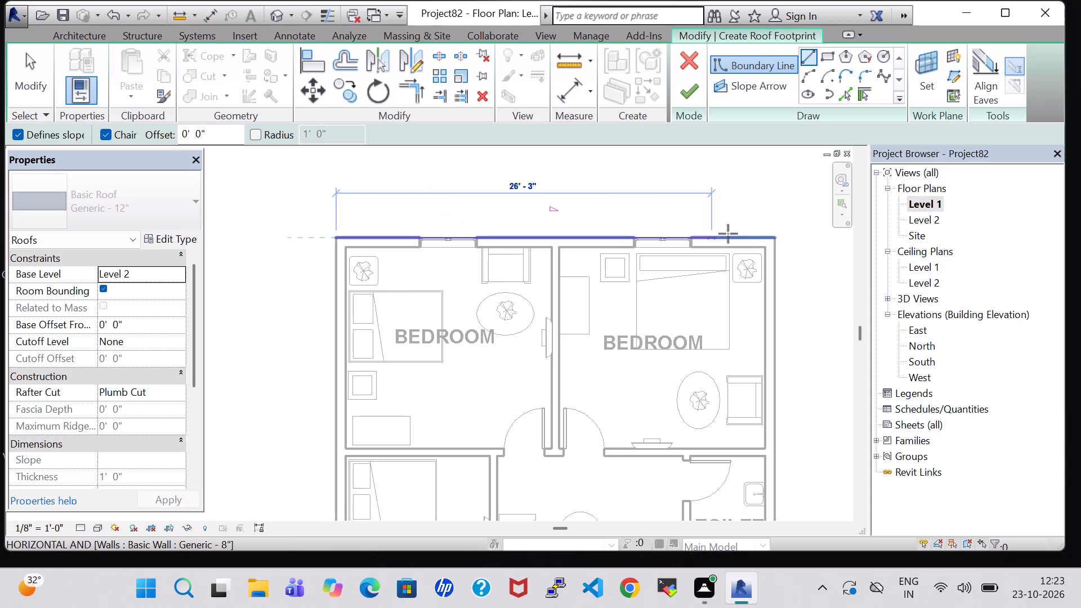
pyautogui.click(776, 237)
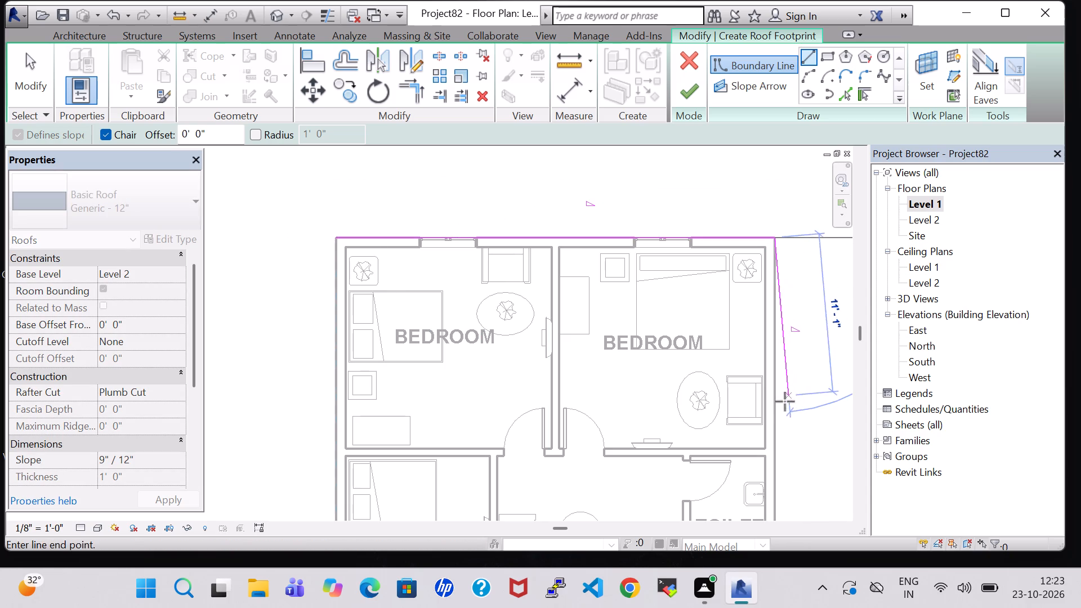
# Draw the roof boundary down the outer face of the east wall to the entrance wall's outer face at the porch.
pyautogui.moveTo(776, 419); pyautogui.dragTo(718, 240, button='middle')
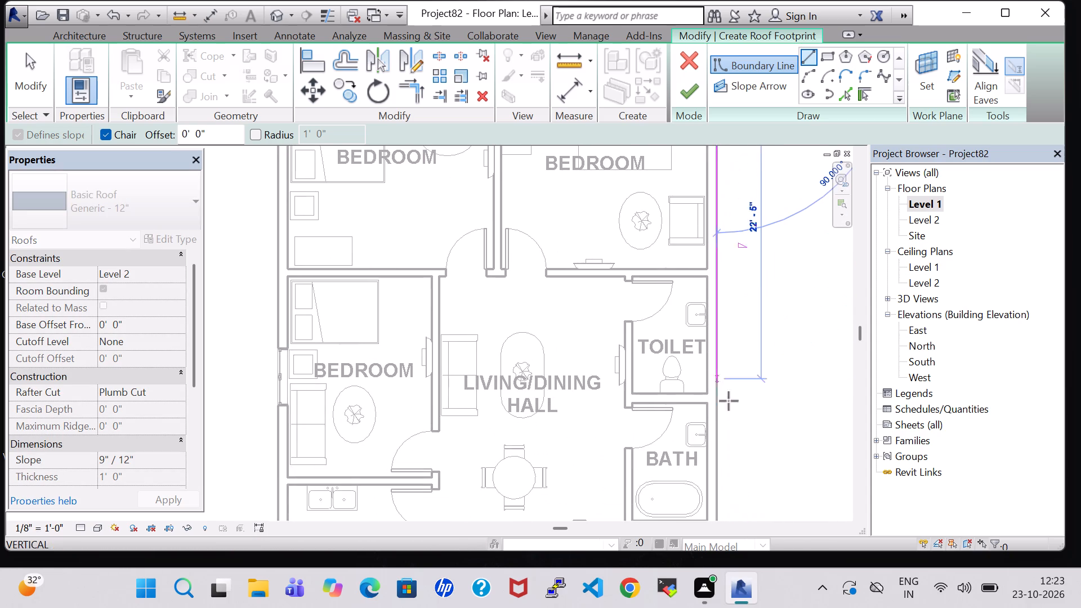
pyautogui.moveTo(729, 423); pyautogui.dragTo(686, 260, button='middle')
pyautogui.moveTo(669, 429); pyautogui.dragTo(666, 325, button='middle')
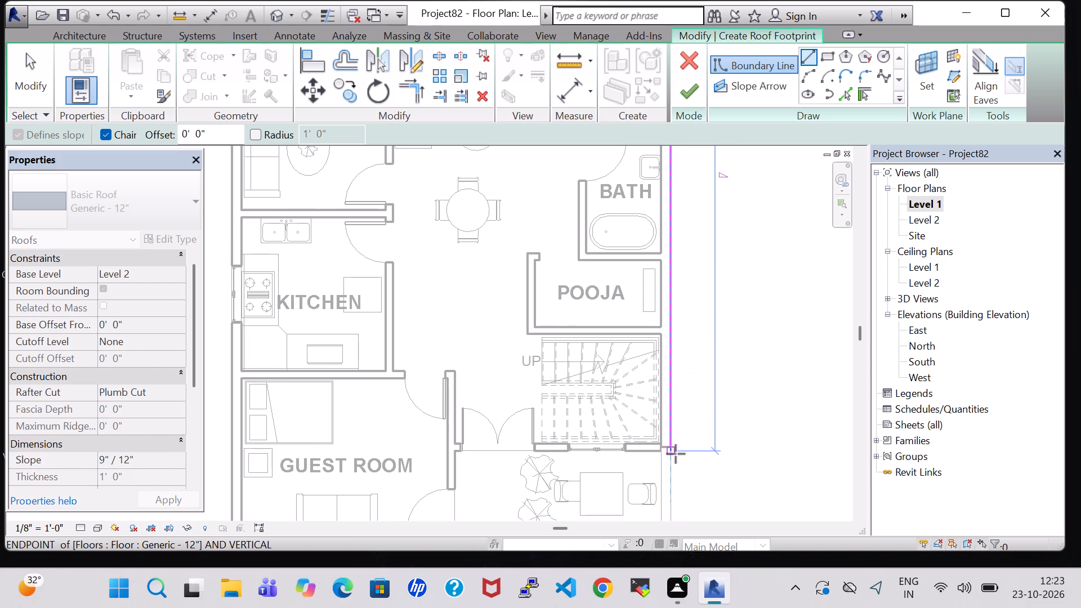
pyautogui.scroll(8, 671, 454)
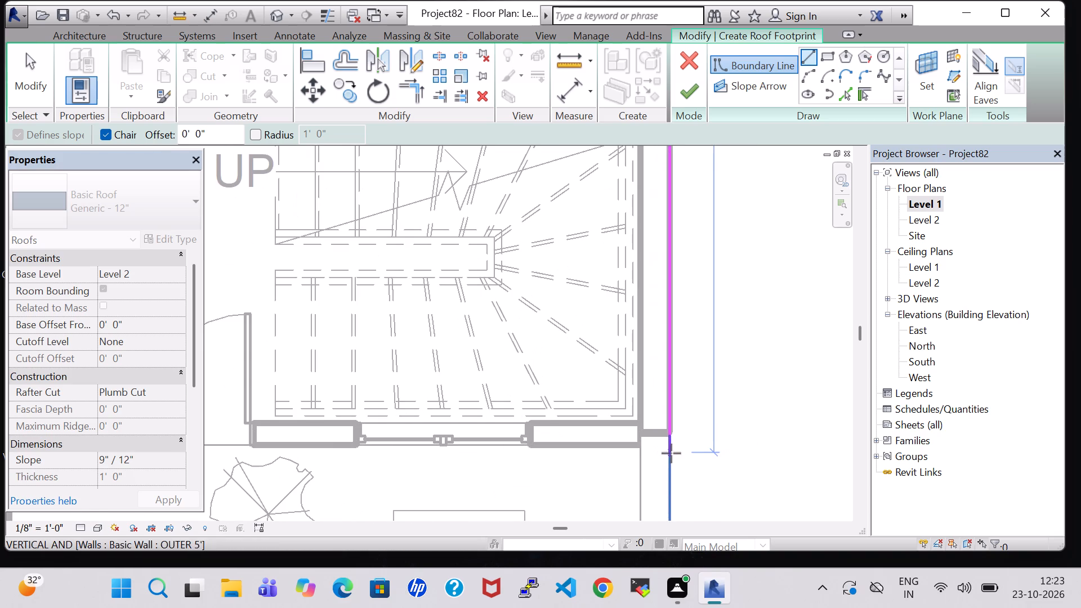
pyautogui.click(670, 449)
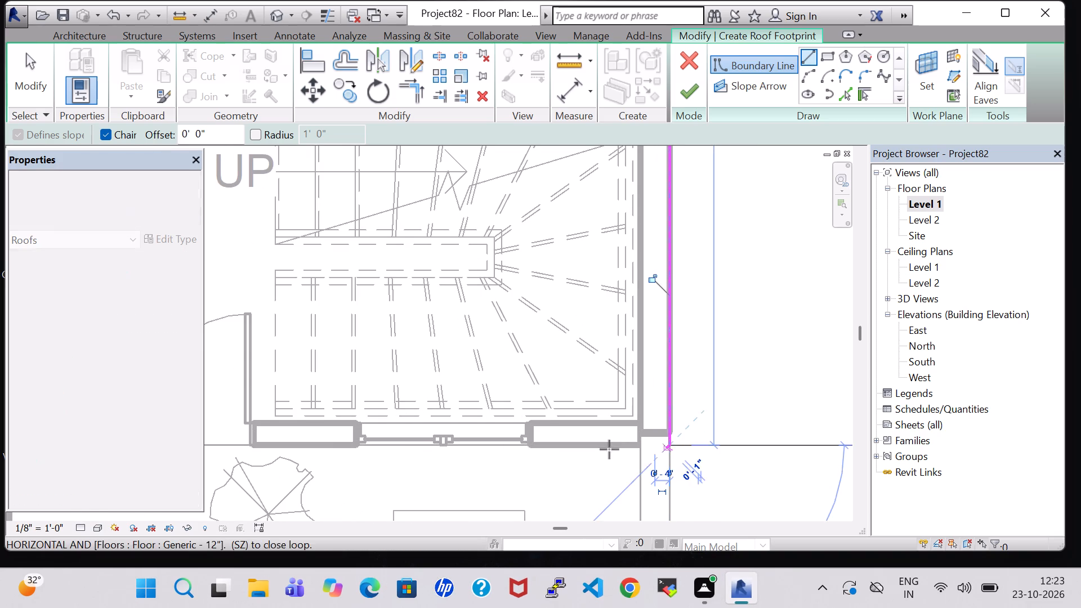
# Draw the roof boundary around the porch recess: about 15'-1" west along the entrance wall, about 6'-6" south along the guest room's east wall.
pyautogui.moveTo(272, 438); pyautogui.dragTo(403, 432, button='middle')
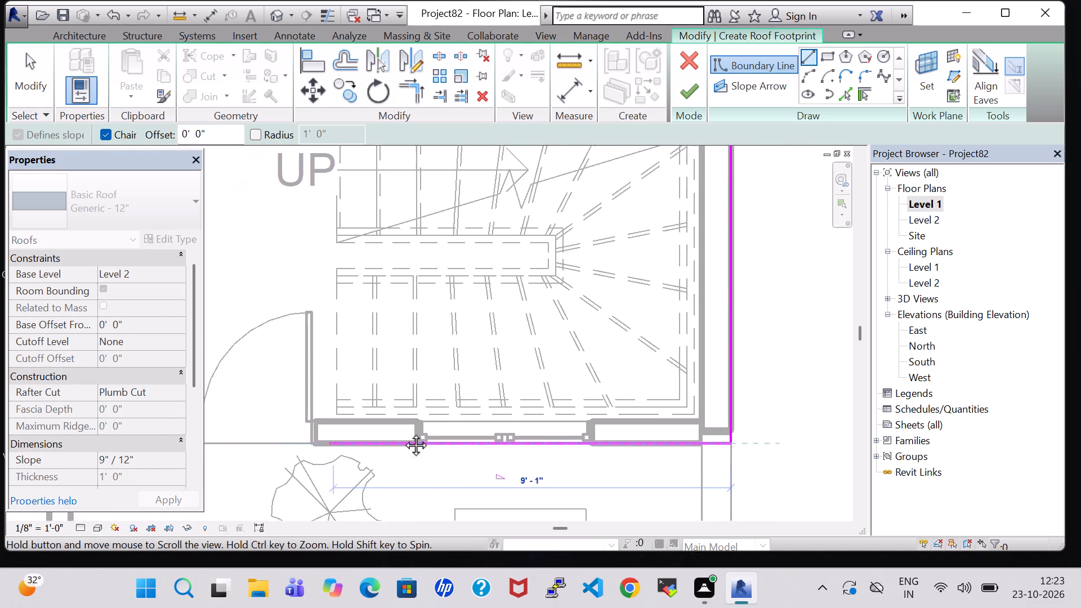
pyautogui.moveTo(403, 432); pyautogui.dragTo(650, 441, button='middle')
pyautogui.click(390, 453)
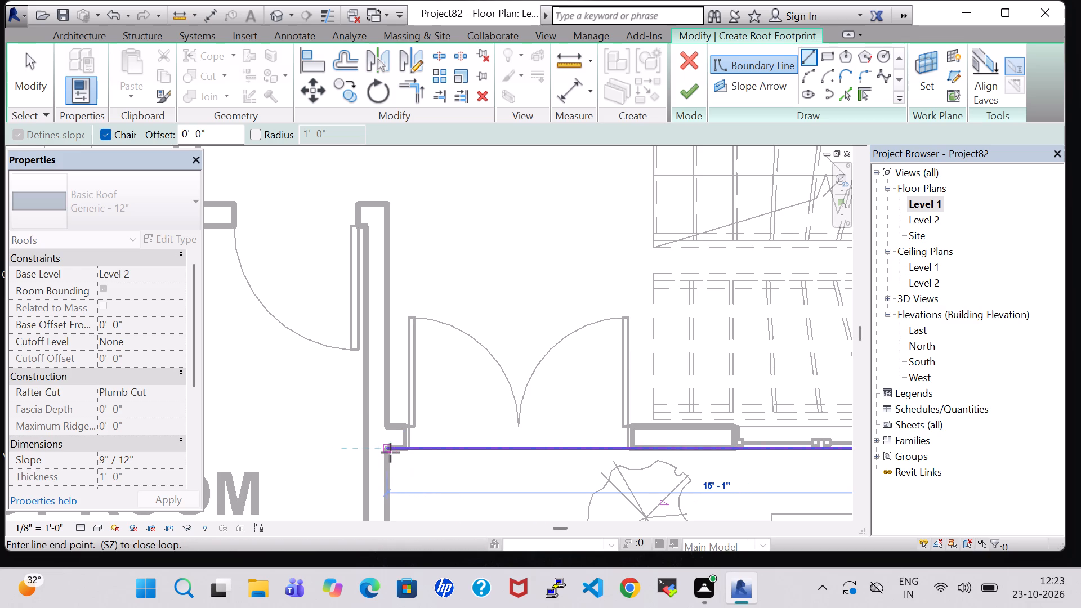
pyautogui.moveTo(390, 487); pyautogui.dragTo(387, 435, button='middle')
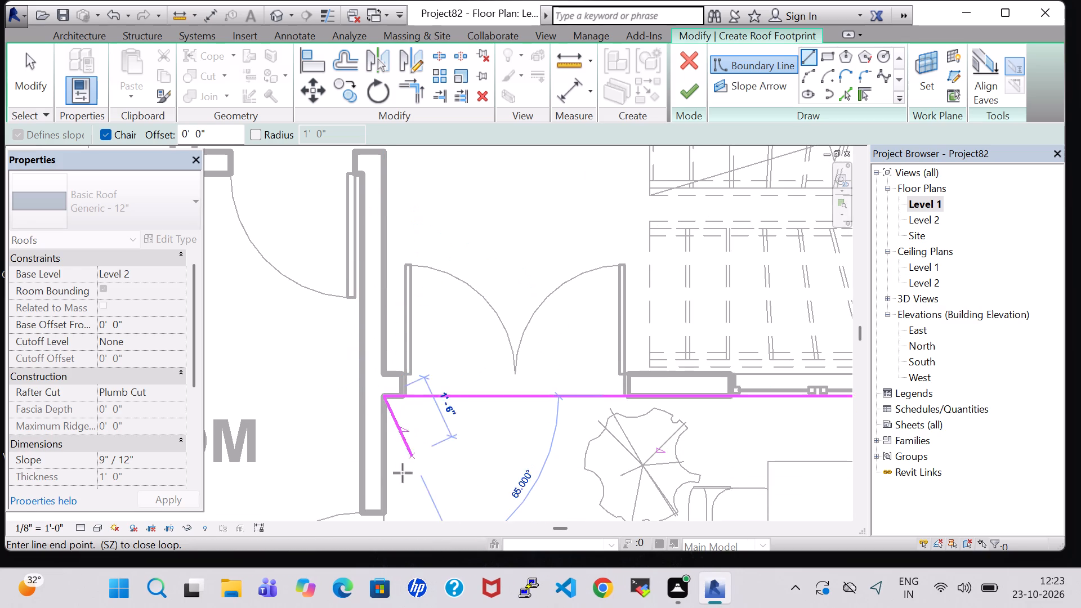
pyautogui.moveTo(389, 479); pyautogui.dragTo(385, 237, button='middle')
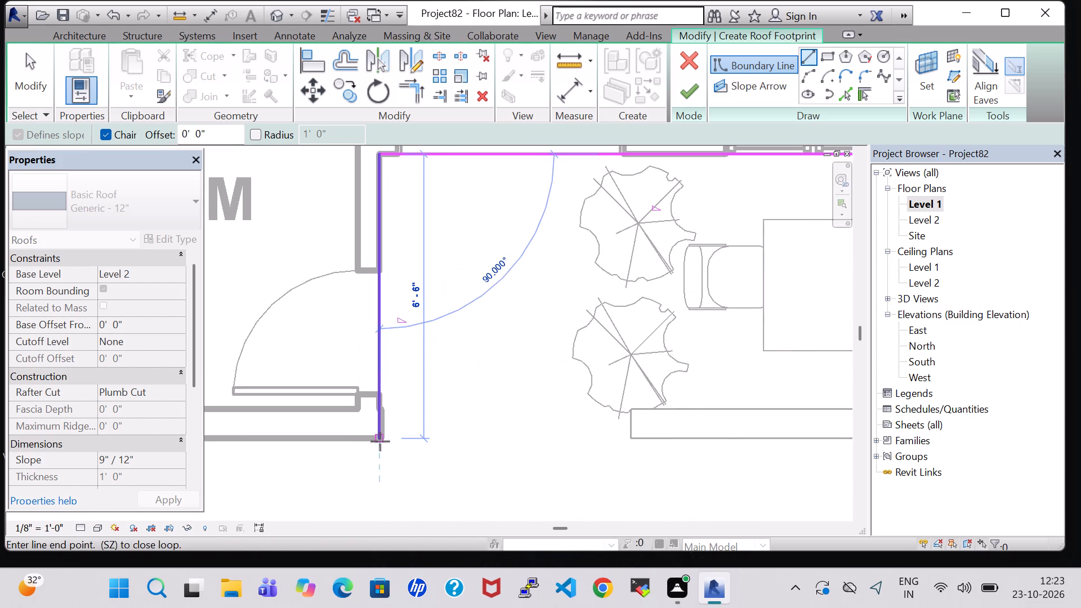
pyautogui.click(380, 441)
# Draw the roof boundary west along the outer face of the guest room's south wall to the house's southwest corner.
pyautogui.moveTo(276, 441); pyautogui.dragTo(536, 433, button='middle')
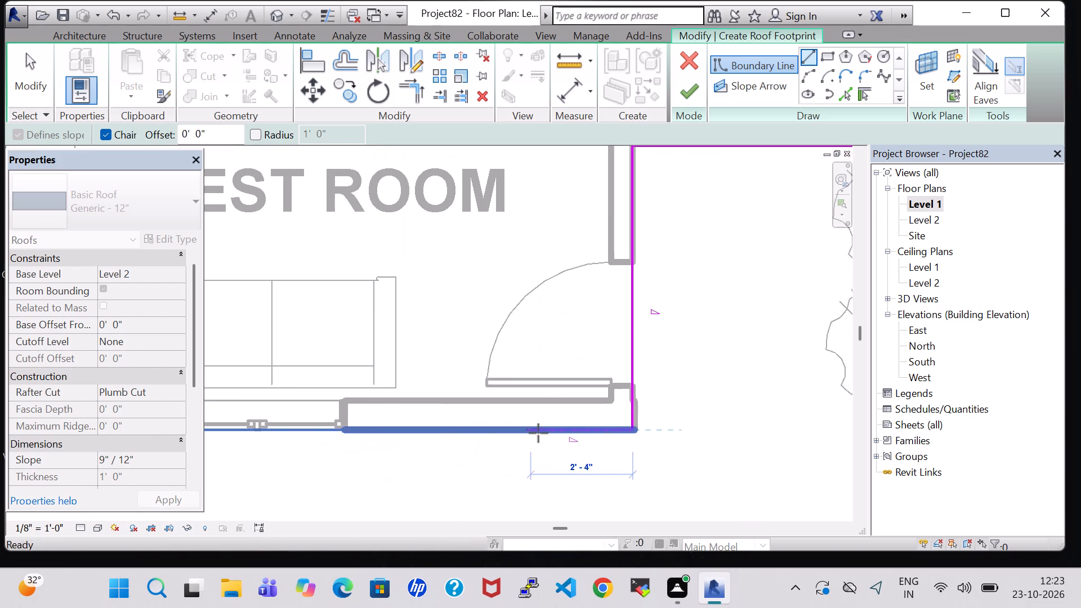
pyautogui.moveTo(309, 435); pyautogui.dragTo(605, 435, button='middle')
pyautogui.scroll(1, 441, 435)
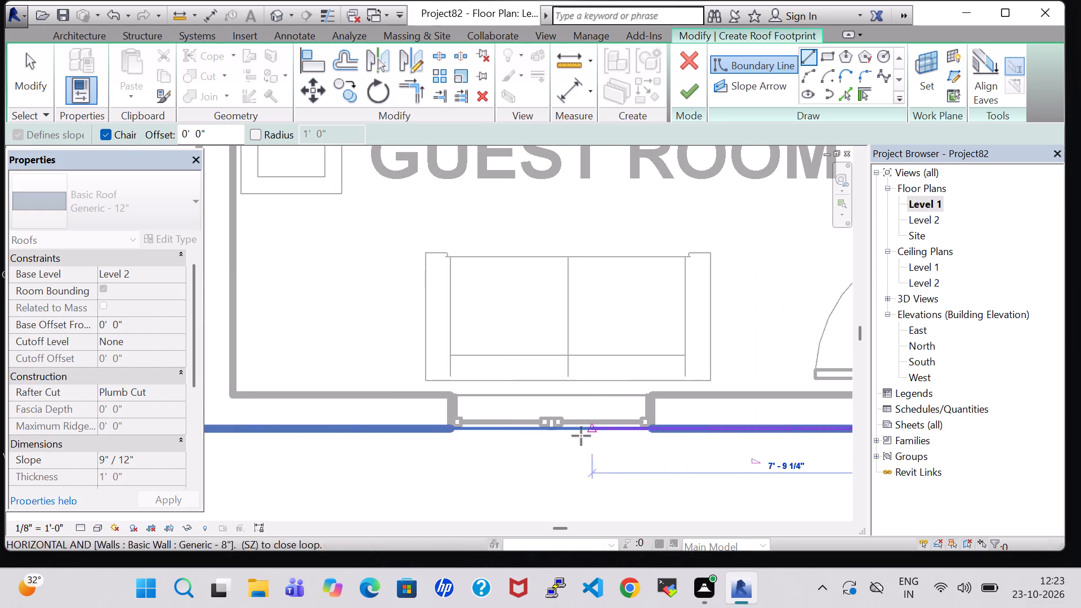
pyautogui.moveTo(351, 436); pyautogui.dragTo(607, 439, button='middle')
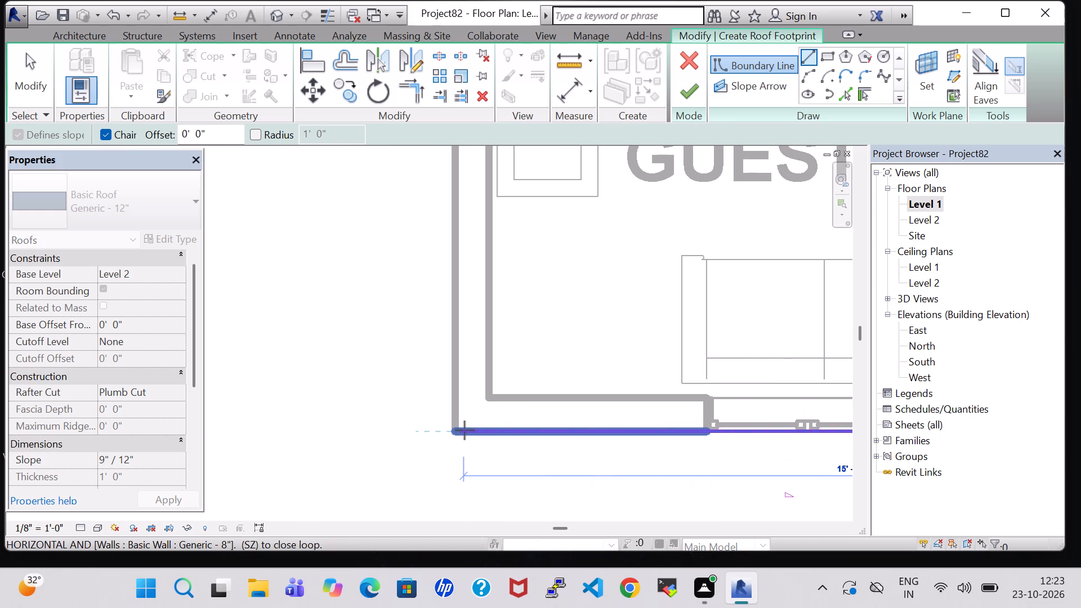
pyautogui.click(452, 432)
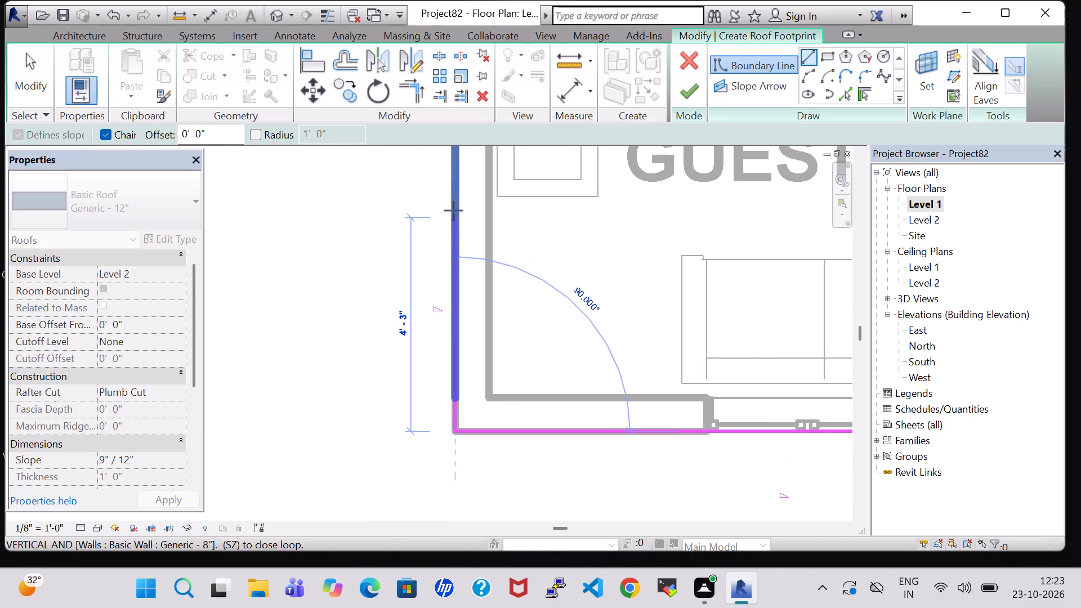
# Close the roof boundary by drawing it north along the west wall's outer face to the northwest corner.
pyautogui.moveTo(460, 167); pyautogui.dragTo(417, 455, button='middle')
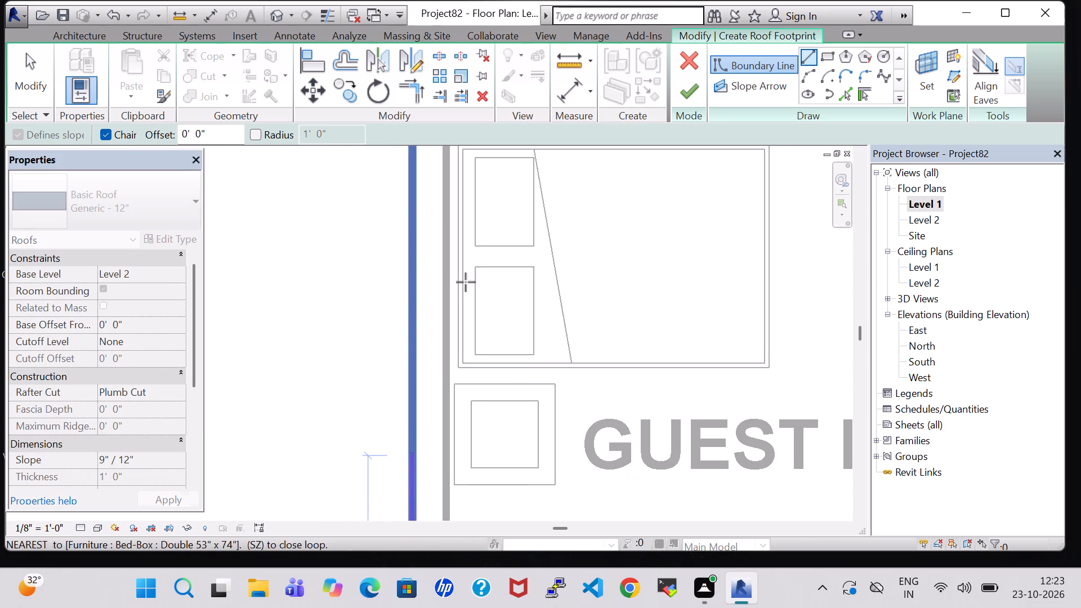
pyautogui.moveTo(413, 186); pyautogui.dragTo(418, 400, button='middle')
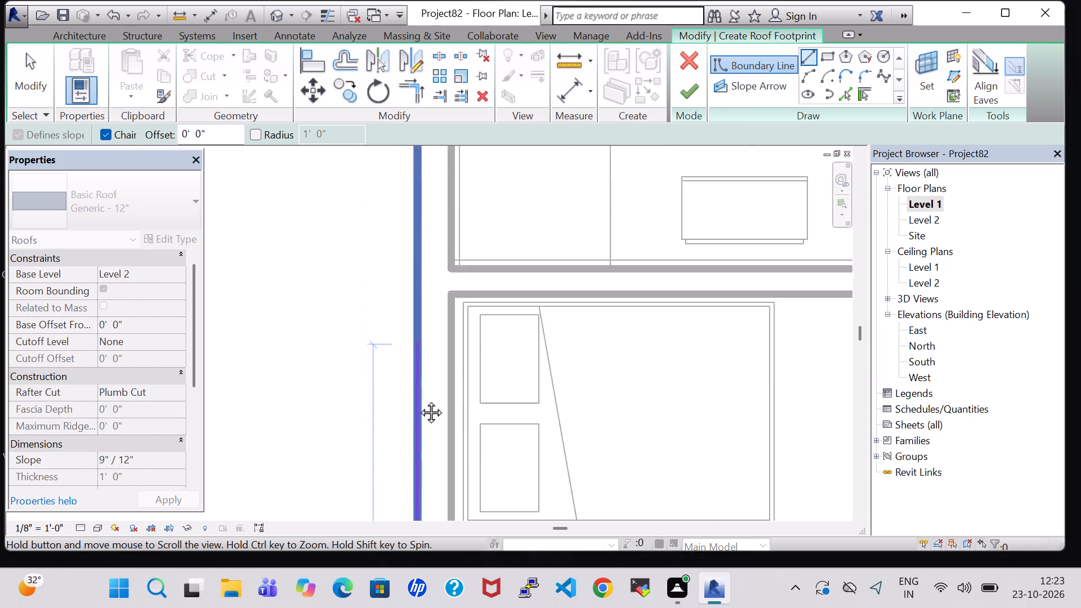
pyautogui.moveTo(418, 400); pyautogui.dragTo(418, 506, button='middle')
pyautogui.moveTo(413, 216); pyautogui.dragTo(429, 497, button='middle')
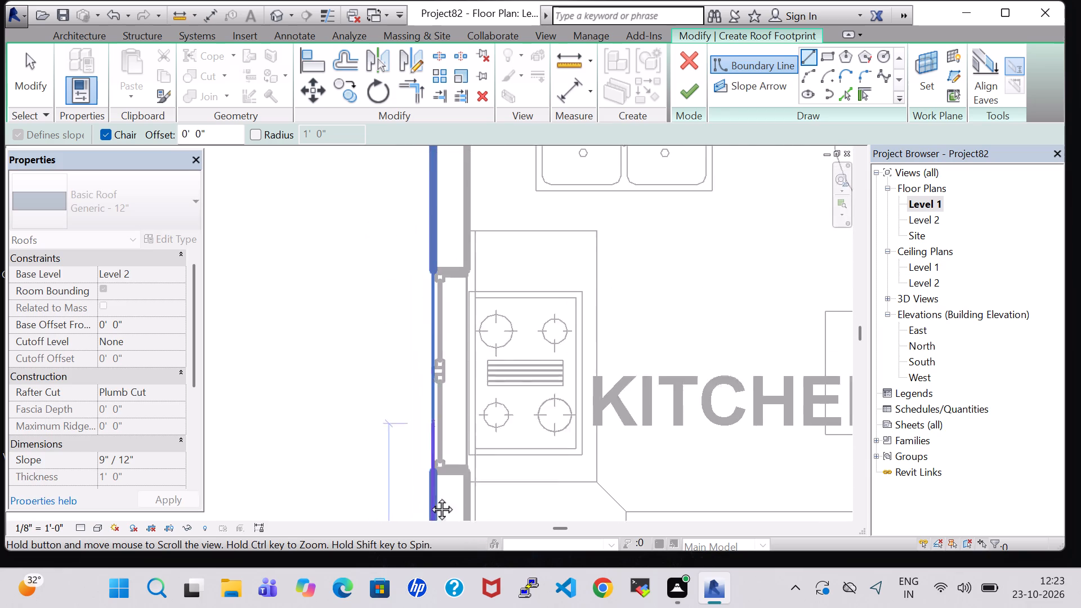
pyautogui.moveTo(429, 497); pyautogui.dragTo(429, 503, button='middle')
pyautogui.moveTo(431, 260); pyautogui.dragTo(433, 568, button='middle')
pyautogui.scroll(1, 433, 568)
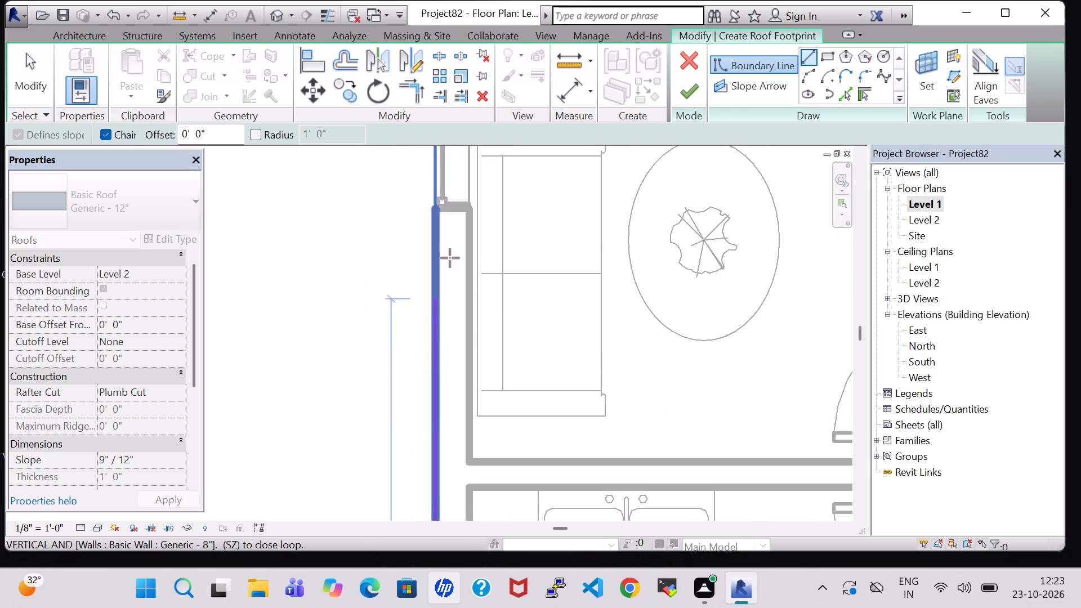
pyautogui.moveTo(445, 311); pyautogui.dragTo(447, 520, button='middle')
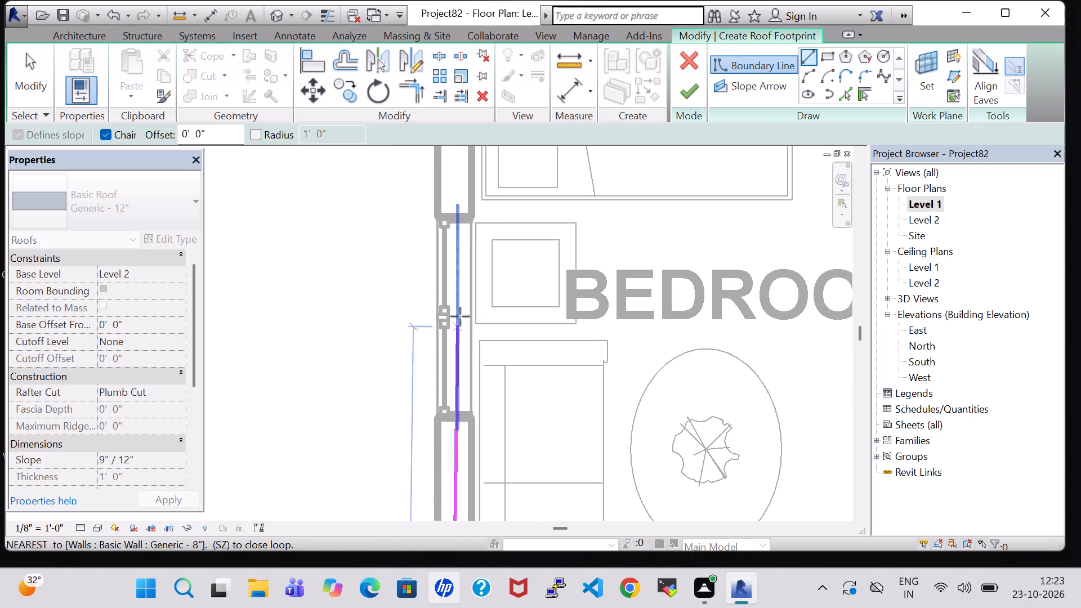
pyautogui.moveTo(443, 210); pyautogui.dragTo(471, 525, button='middle')
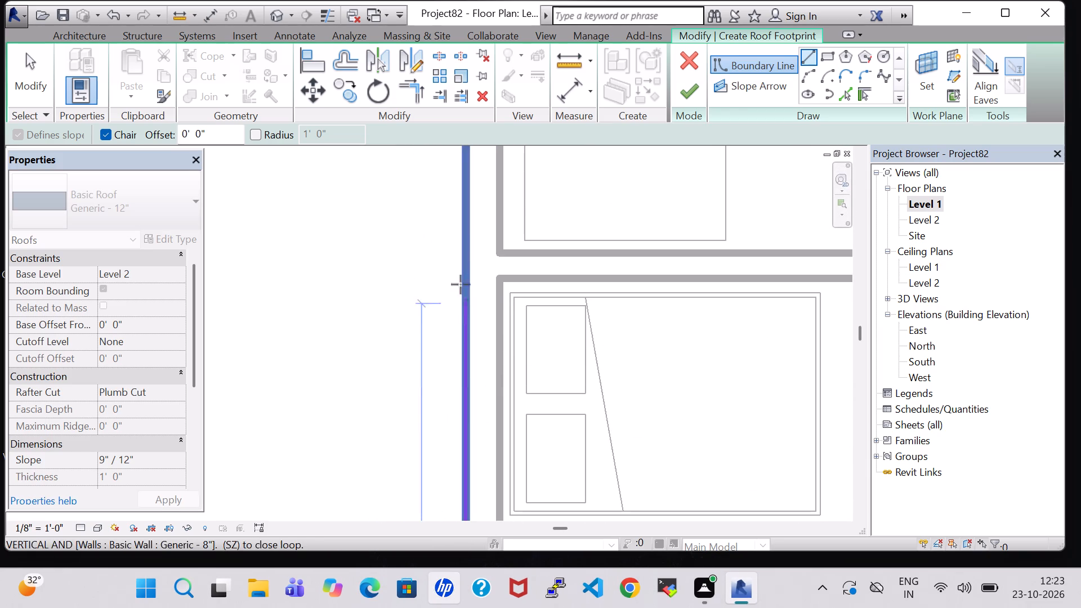
pyautogui.moveTo(461, 204); pyautogui.dragTo(488, 484, button='middle')
pyautogui.scroll(1, 488, 484)
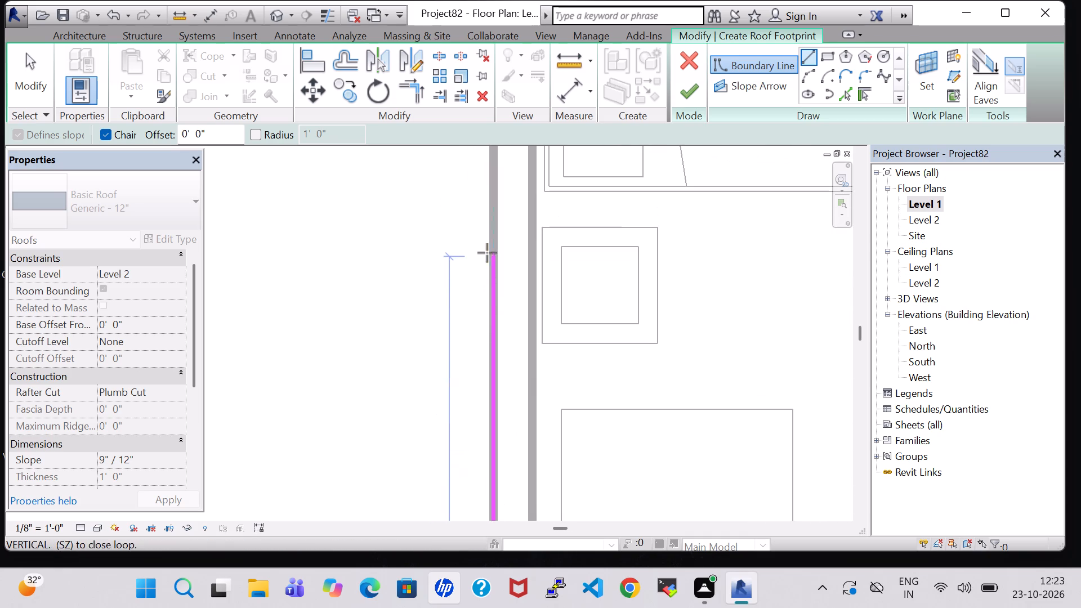
pyautogui.moveTo(488, 243); pyautogui.dragTo(494, 592, button='middle')
pyautogui.moveTo(492, 226); pyautogui.dragTo(505, 302, button='middle')
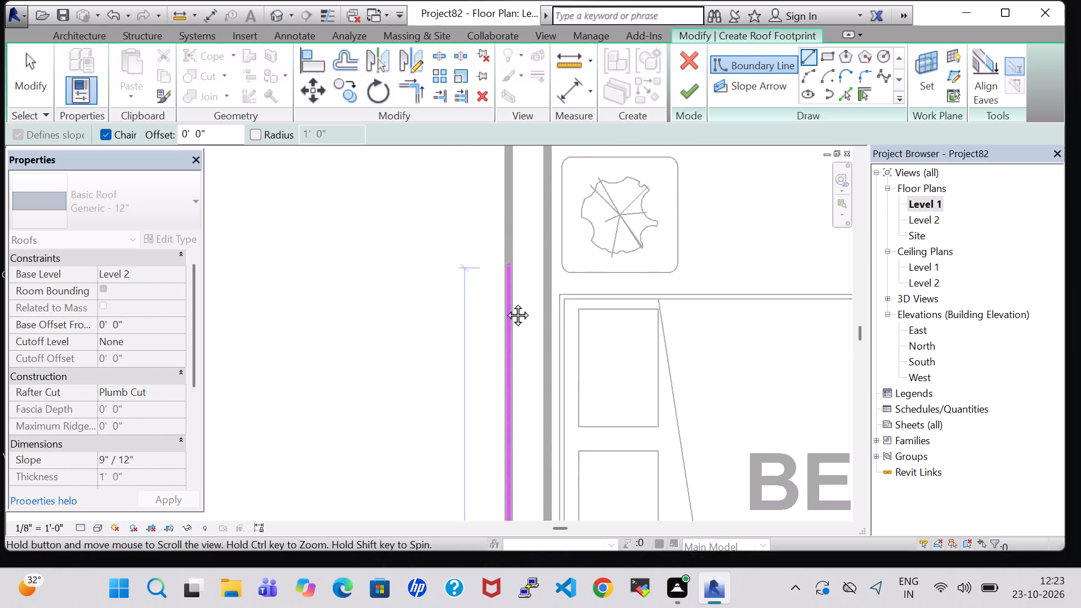
pyautogui.moveTo(505, 302); pyautogui.dragTo(520, 535, button='middle')
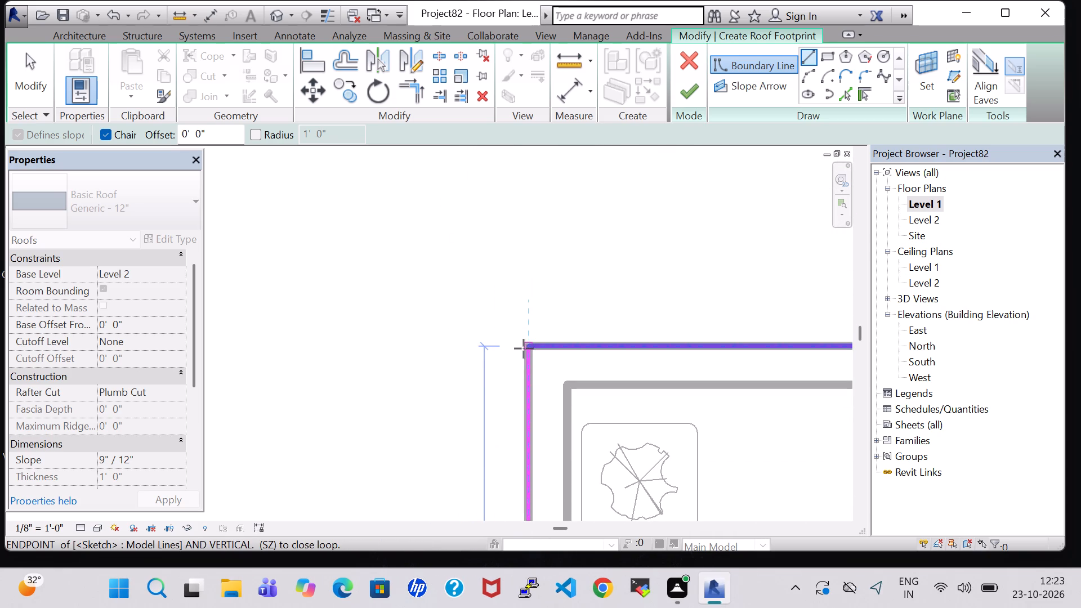
pyautogui.click(524, 348)
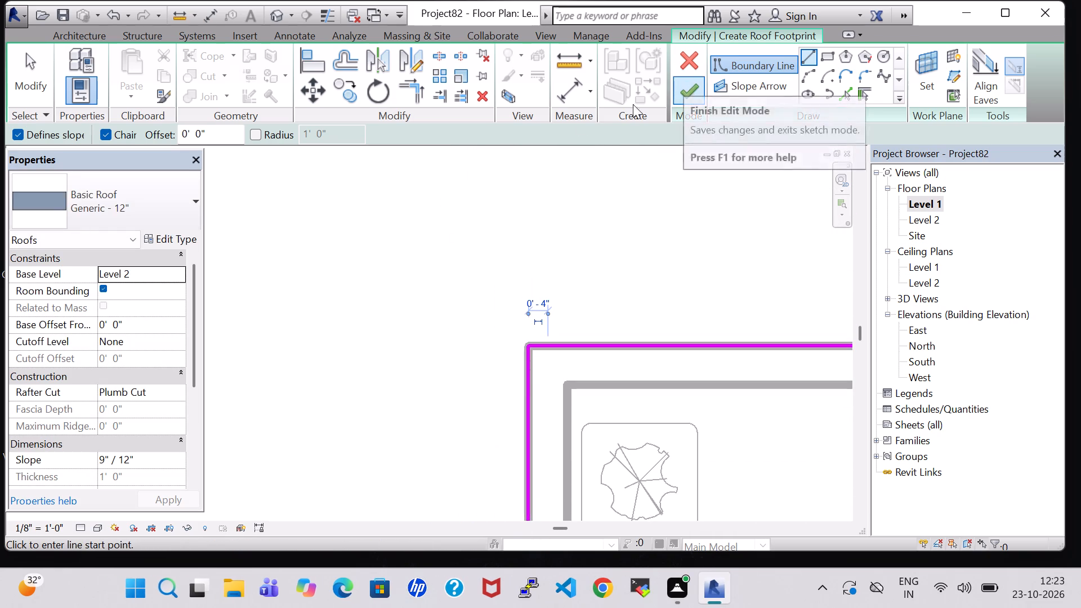
# Turn off Defines slope, finish the roof sketch and attach the highlighted walls to the roof.
pyautogui.click(18, 131)
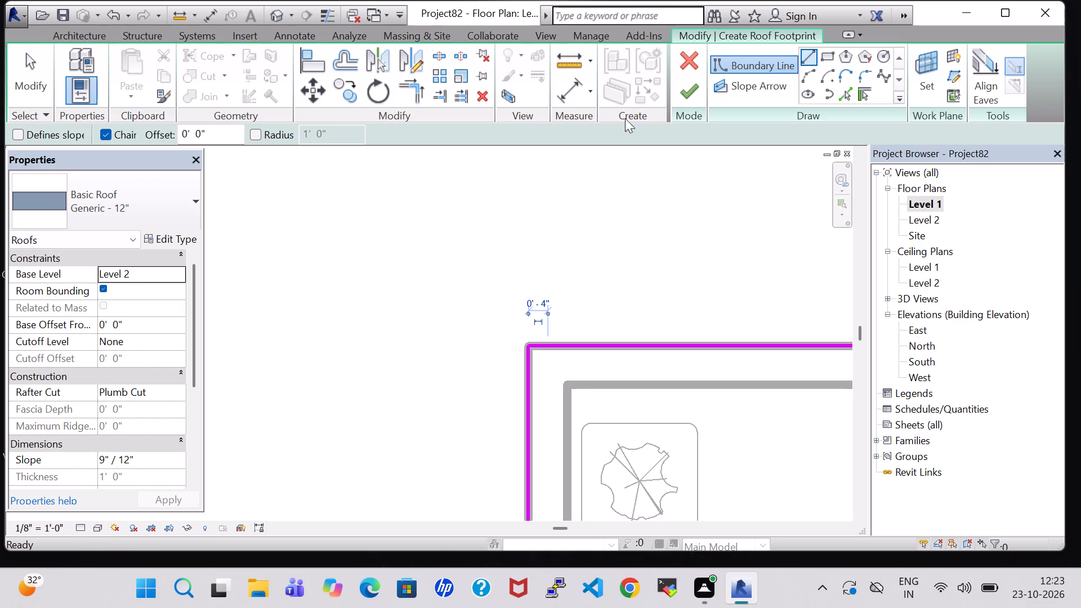
pyautogui.click(684, 97)
pyautogui.click(592, 302)
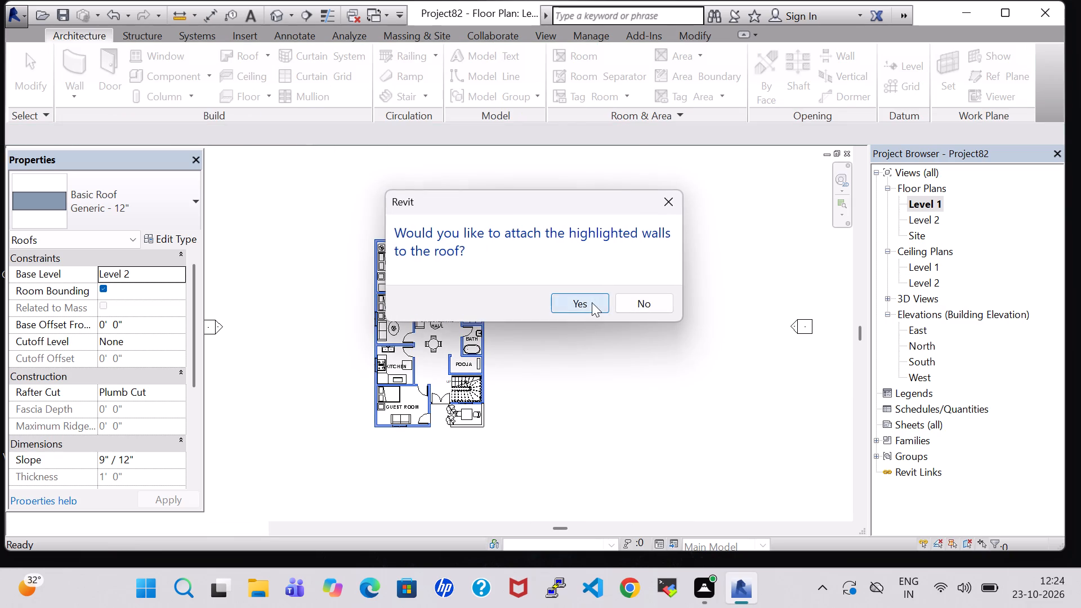
# In the 3D view, edit the roof footprint and turn off Defines Roof Slope for all six boundary lines to make a flat roof.
pyautogui.click(275, 12)
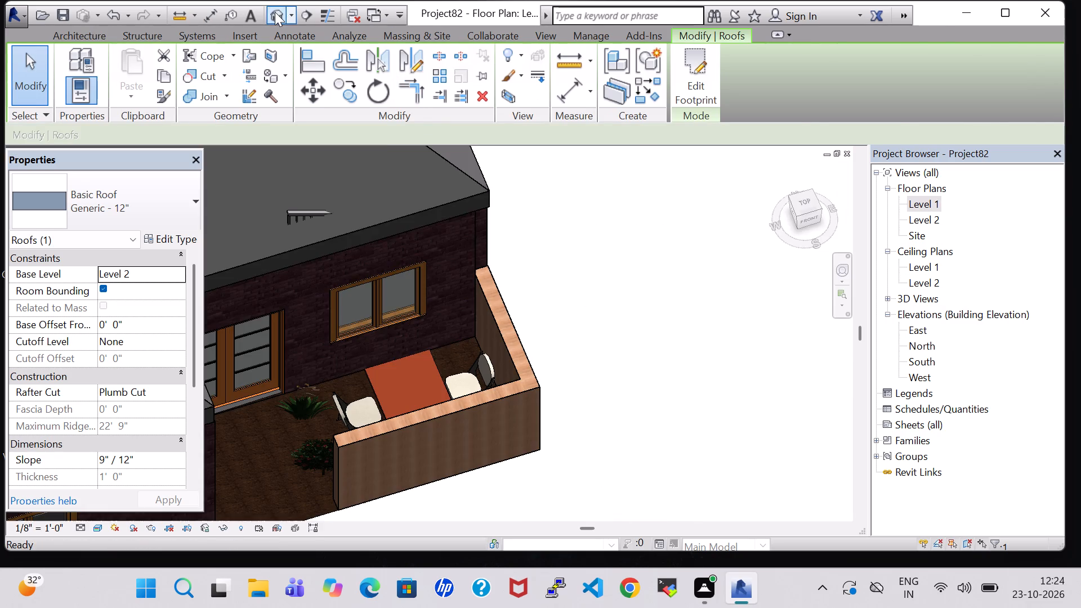
pyautogui.scroll(-4, 568, 266)
pyautogui.moveTo(580, 242); pyautogui.dragTo(637, 357, button='middle')
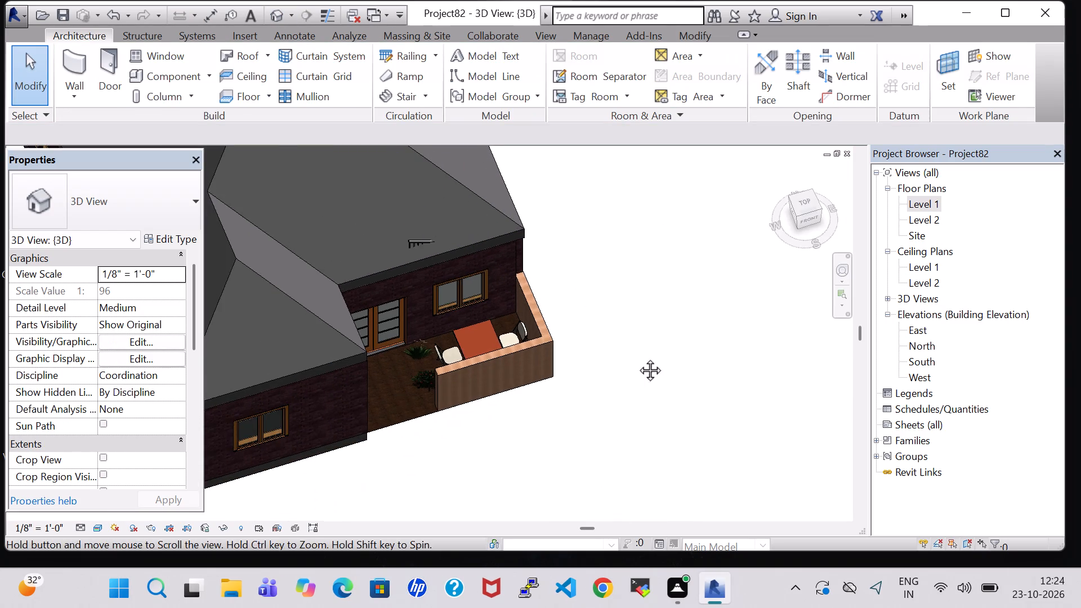
pyautogui.moveTo(637, 357); pyautogui.dragTo(659, 401, button='middle')
pyautogui.doubleClick(361, 210)
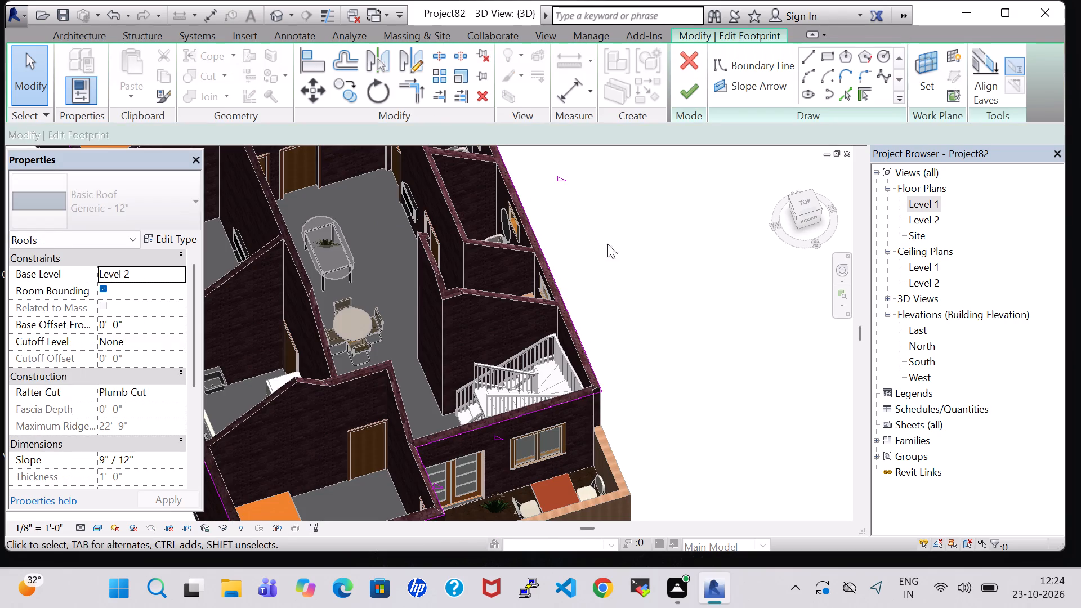
pyautogui.moveTo(638, 244); pyautogui.dragTo(680, 382, button='middle')
pyautogui.scroll(-3, 680, 382)
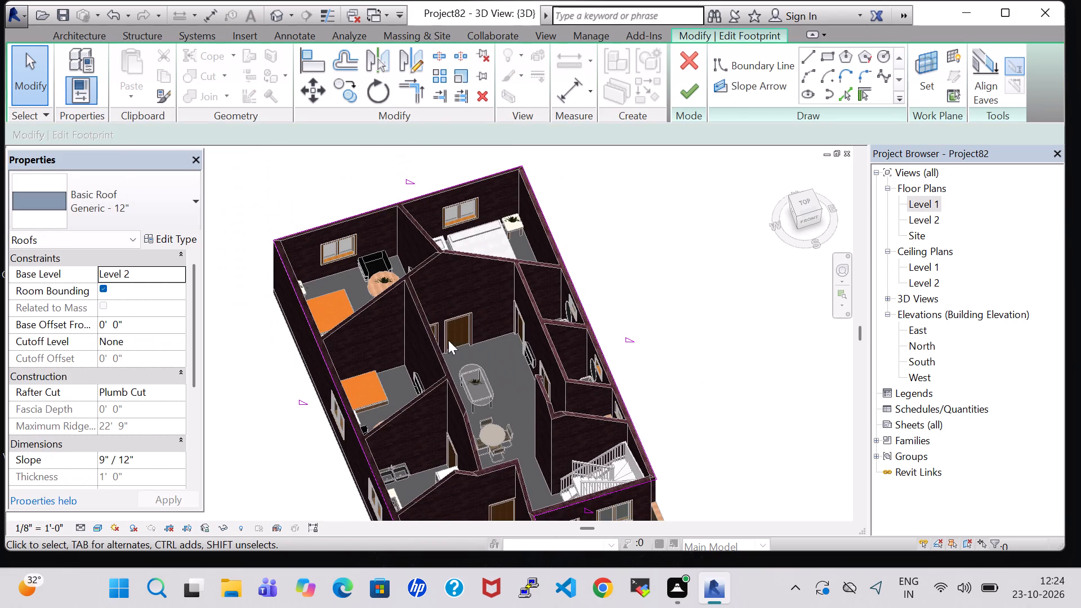
pyautogui.keyDown('ctrl'); pyautogui.click(359, 214); pyautogui.keyUp('ctrl')
pyautogui.keyDown('ctrl'); pyautogui.click(298, 297); pyautogui.keyUp('ctrl')
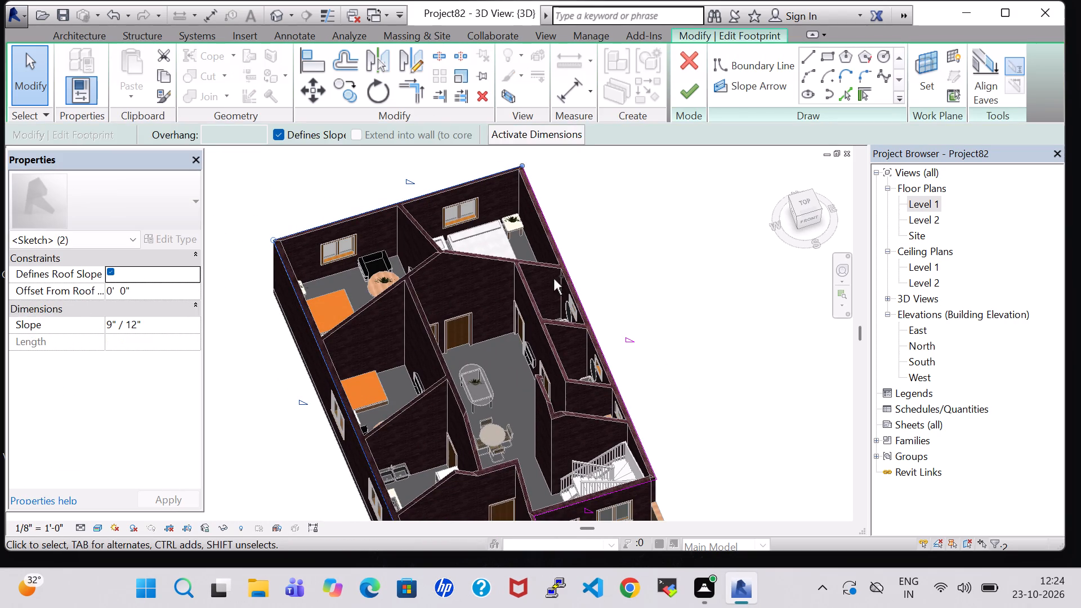
pyautogui.keyDown('ctrl'); pyautogui.click(571, 278); pyautogui.keyUp('ctrl')
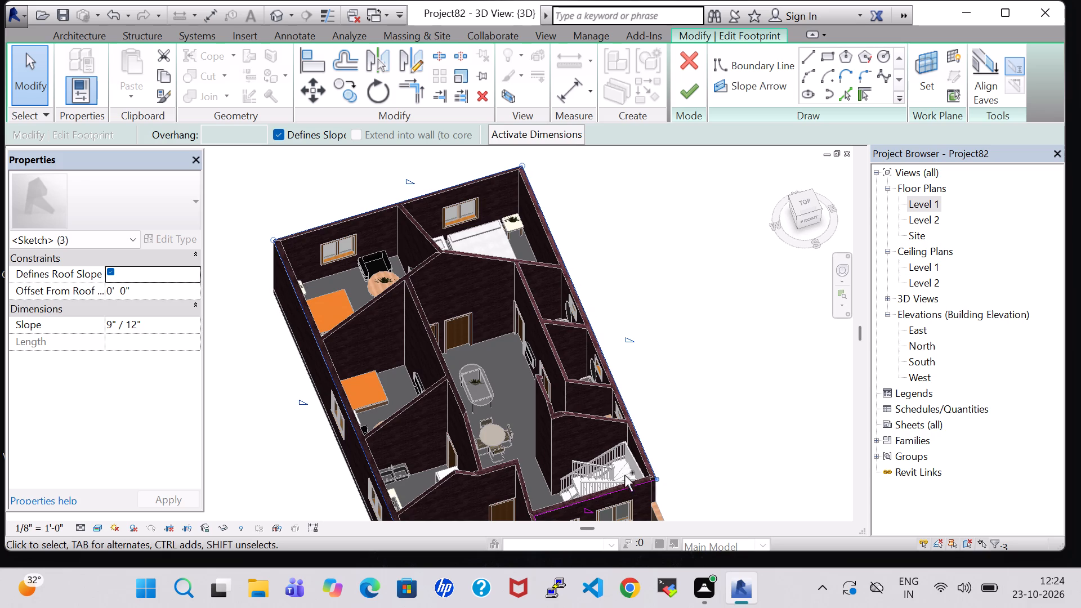
pyautogui.keyDown('ctrl'); pyautogui.click(626, 486); pyautogui.keyUp('ctrl')
pyautogui.moveTo(677, 442); pyautogui.dragTo(698, 296, button='middle')
pyautogui.keyDown('ctrl'); pyautogui.click(562, 390); pyautogui.keyUp('ctrl')
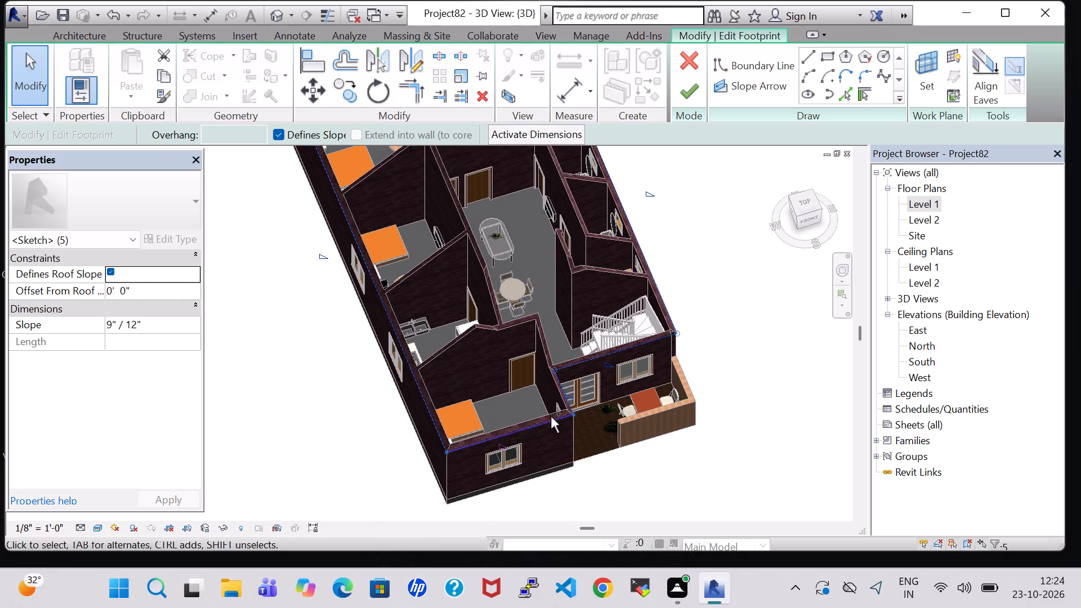
pyautogui.keyDown('ctrl'); pyautogui.click(551, 419); pyautogui.keyUp('ctrl')
pyautogui.click(110, 274)
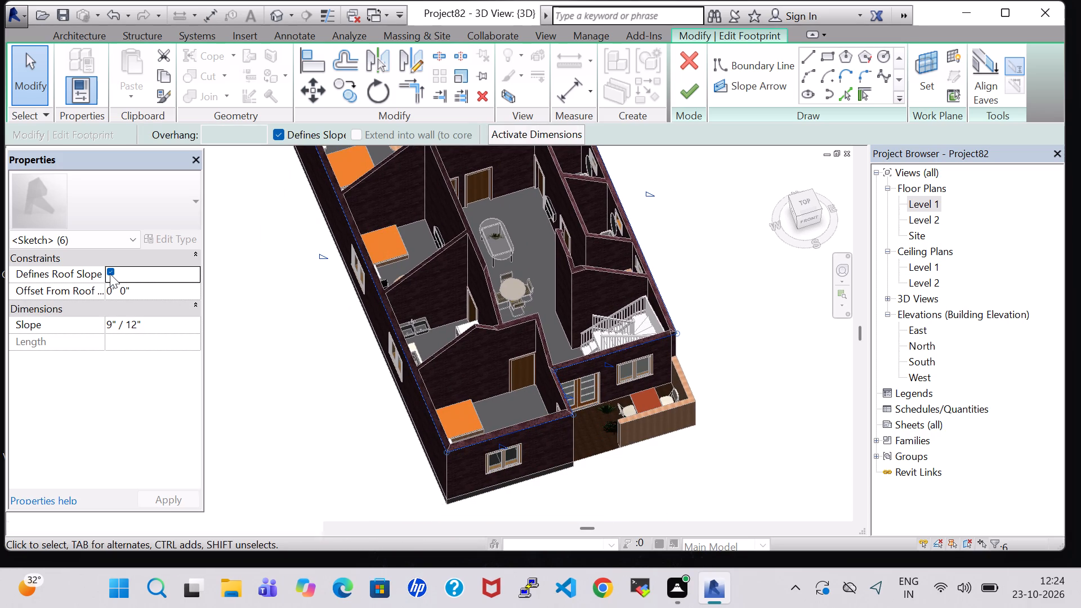
pyautogui.click(686, 87)
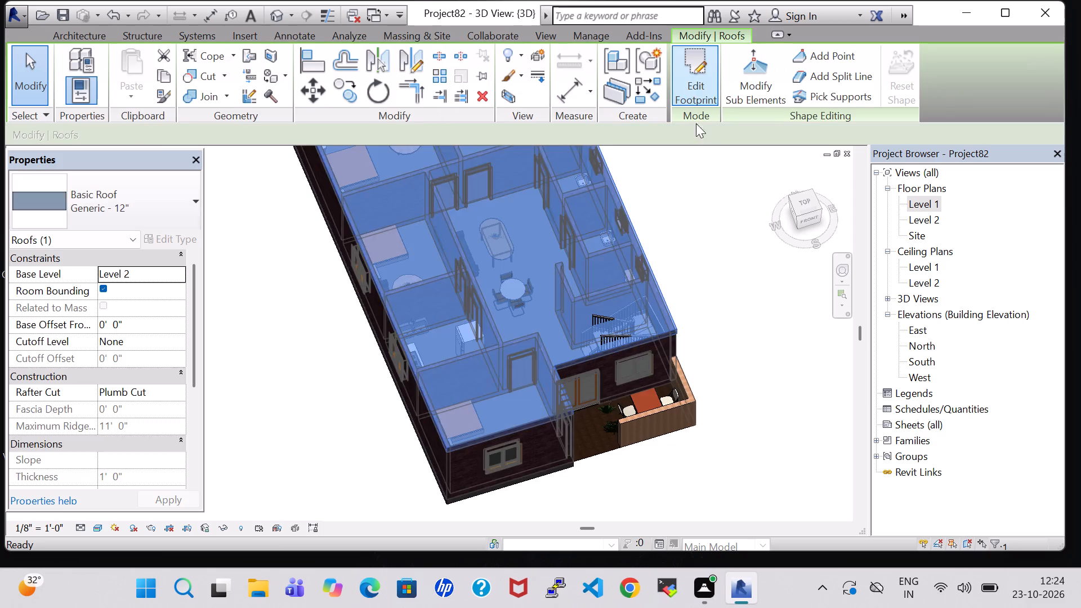
pyautogui.click(726, 299)
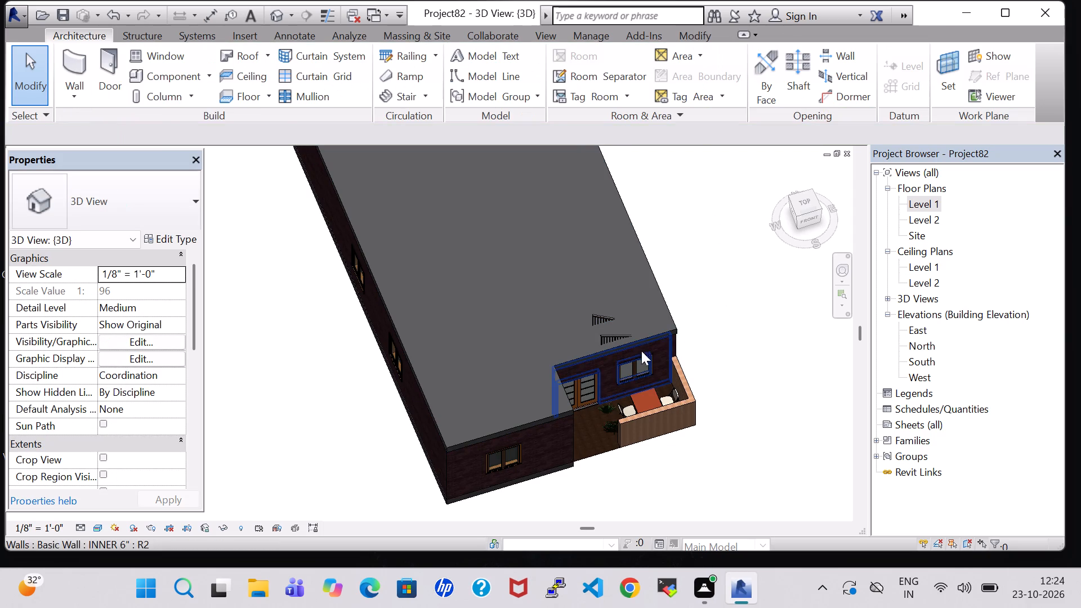
# From the front of the 3D view, assign Brick, Soldier Course to the structure layer of the Generic - 12" roof type.
pyautogui.click(808, 223)
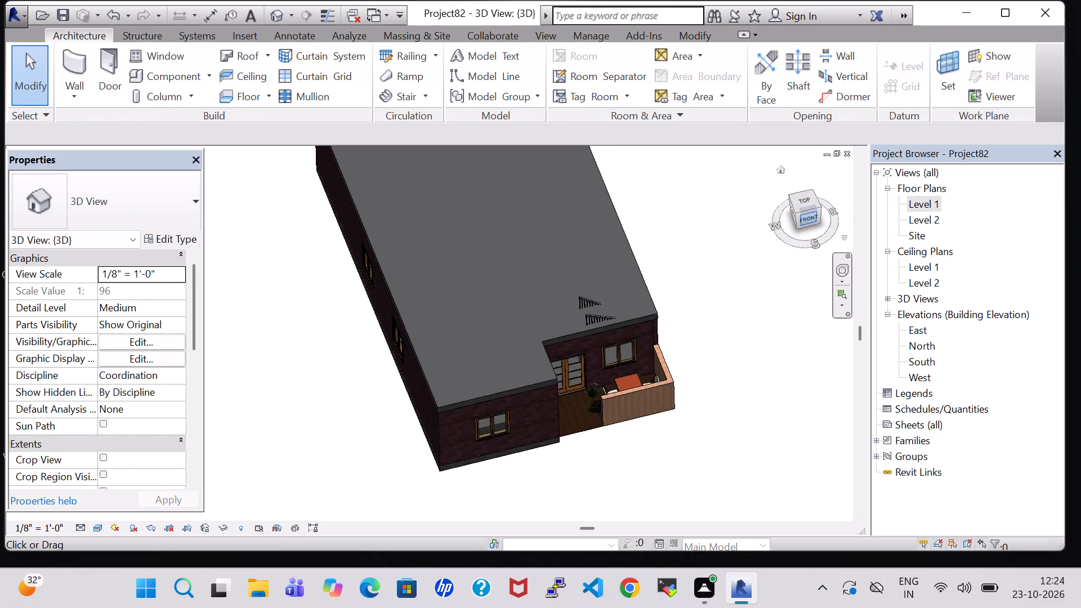
pyautogui.click(428, 304)
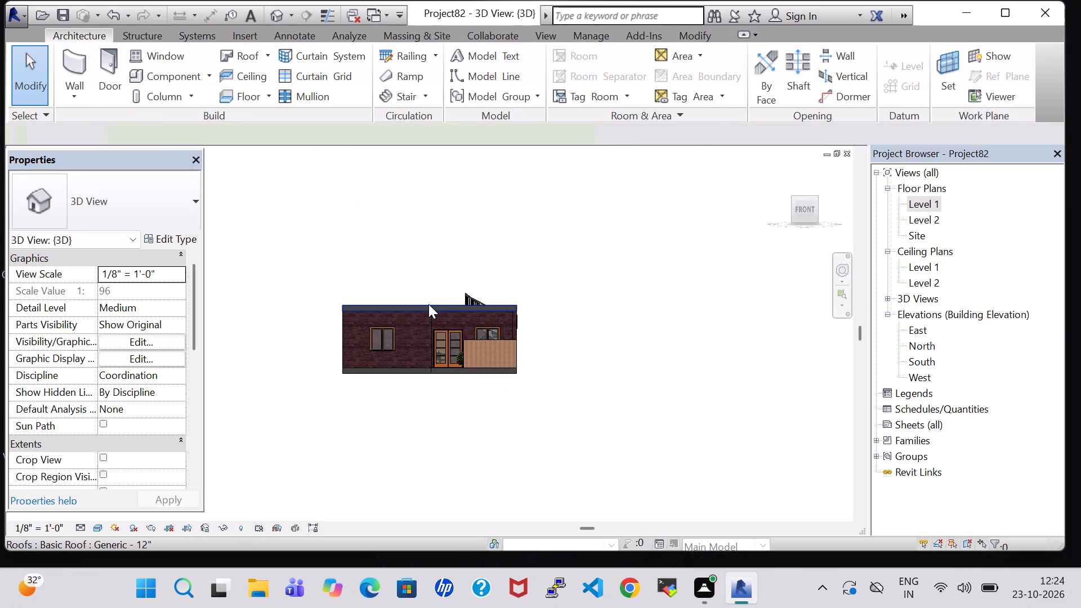
pyautogui.click(171, 234)
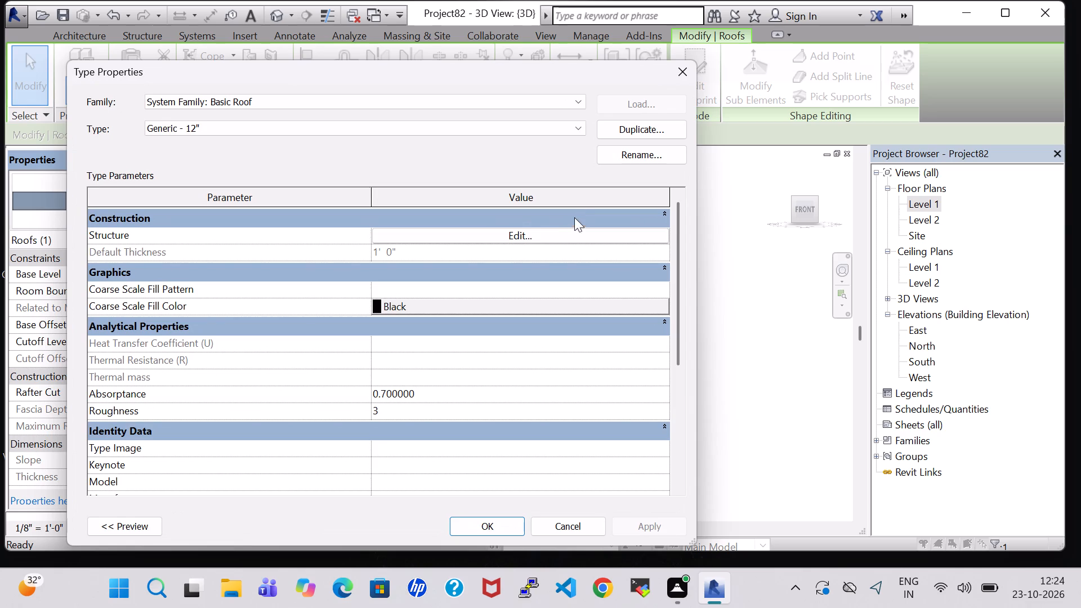
pyautogui.click(537, 237)
pyautogui.click(377, 228)
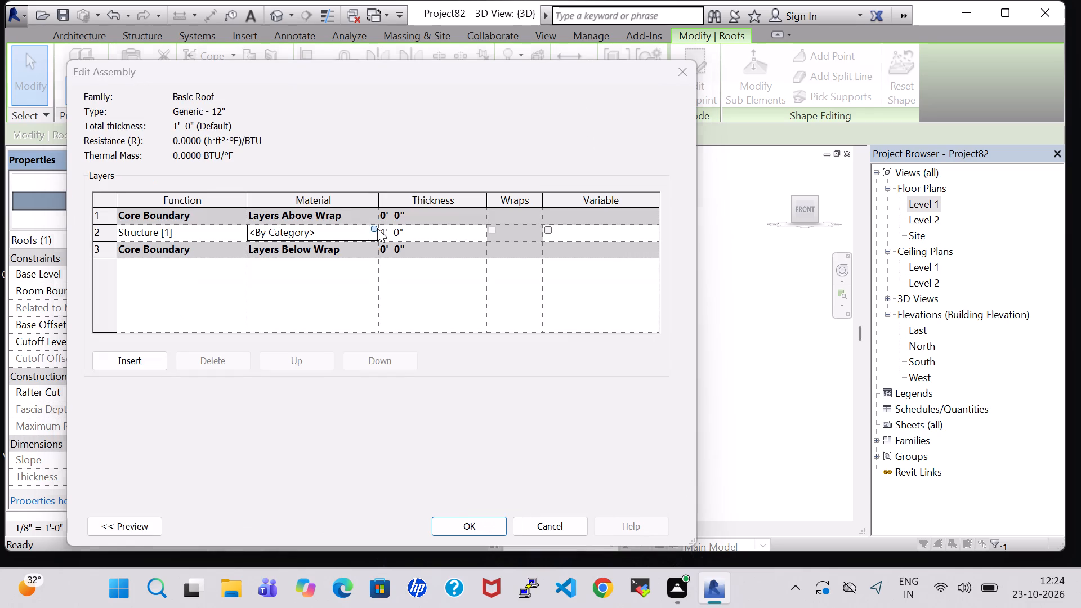
pyautogui.scroll(4, 401, 294)
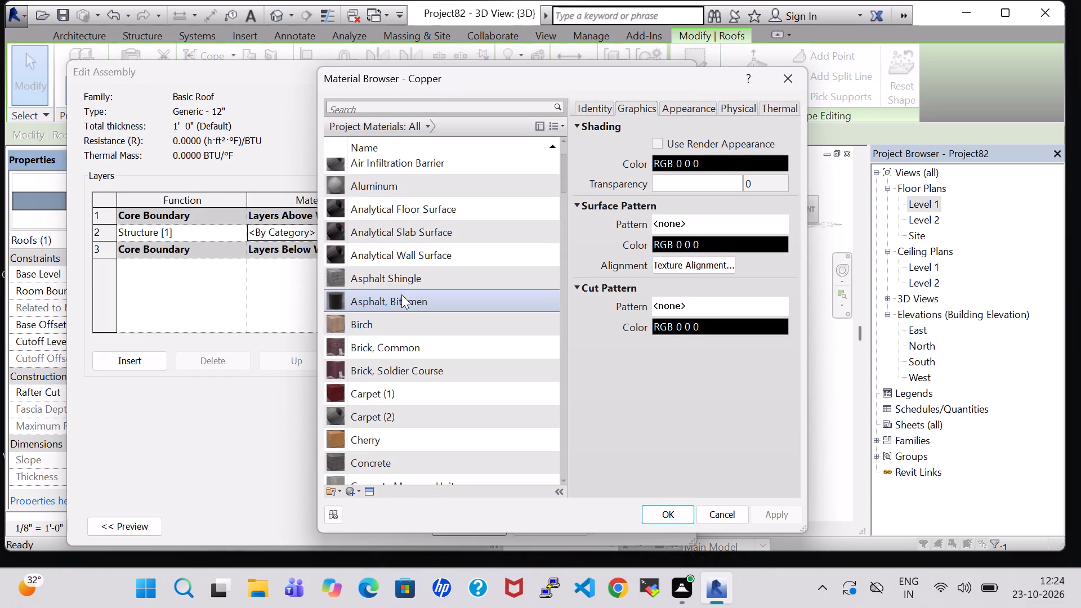
pyautogui.scroll(2, 401, 294)
pyautogui.scroll(-4, 401, 294)
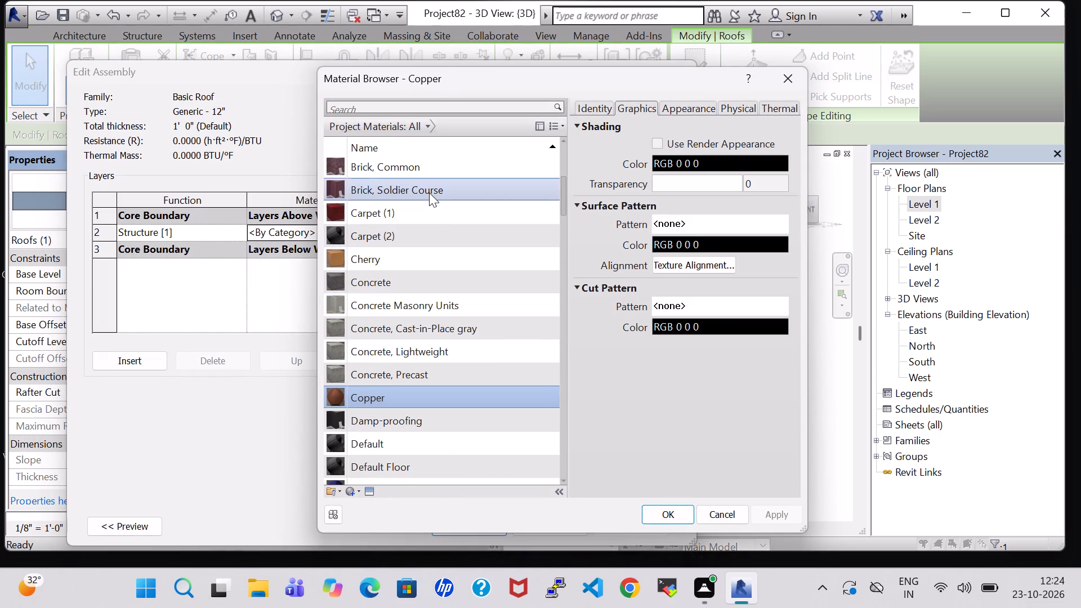
pyautogui.click(429, 193)
pyautogui.click(664, 509)
pyautogui.click(486, 516)
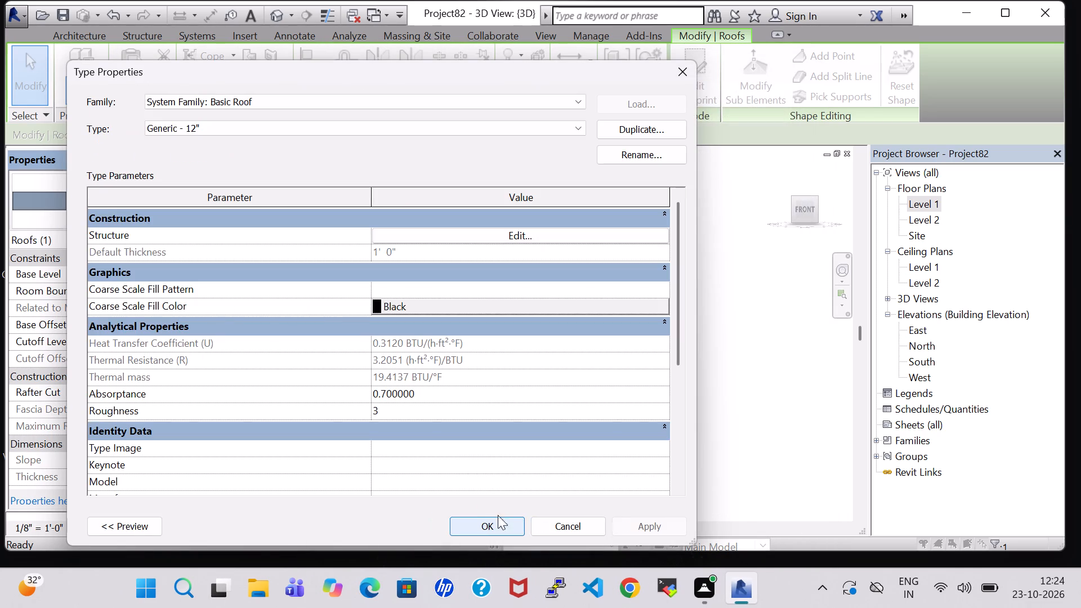
pyautogui.click(484, 531)
pyautogui.click(604, 380)
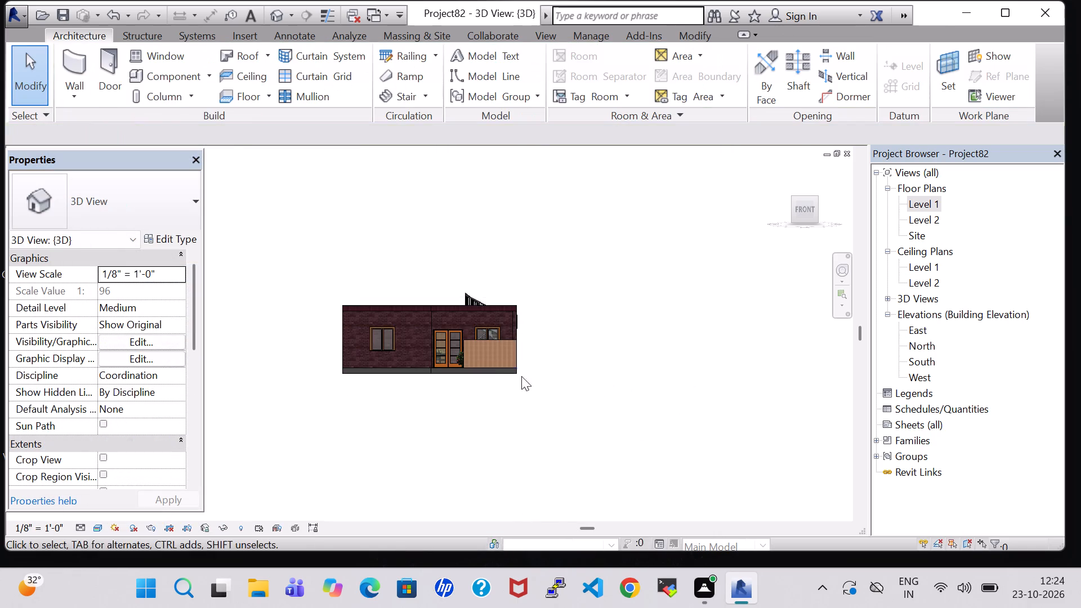
pyautogui.scroll(6, 518, 351)
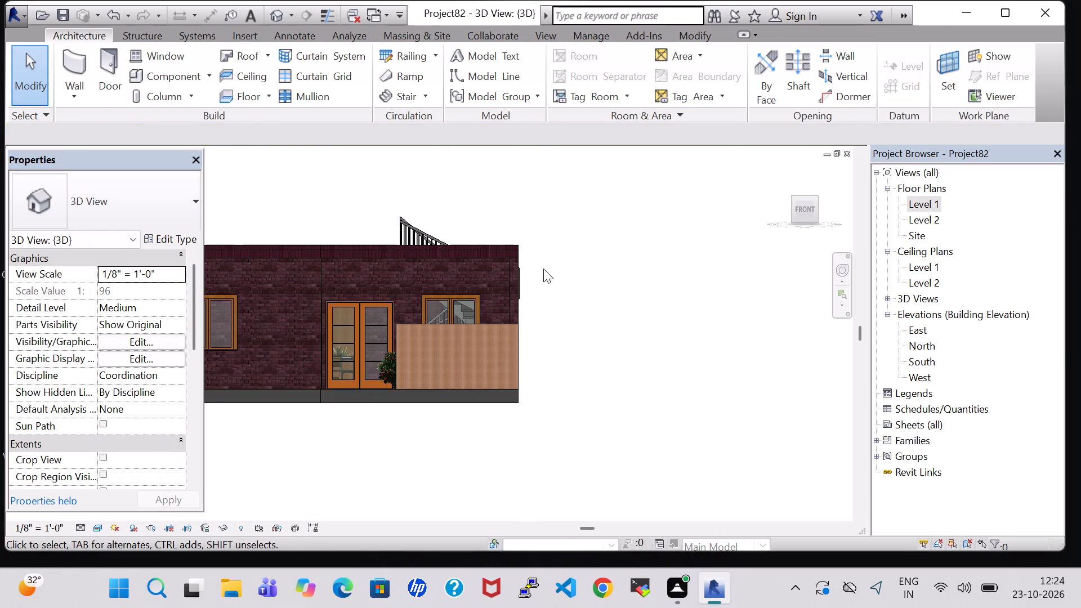
# In the Level 1 floor plan, place a tagged room on the front porch beside the guest room.
pyautogui.keyDown('shift'); pyautogui.moveTo(540, 251); pyautogui.dragTo(538, 324, button='middle'); pyautogui.keyUp('shift')
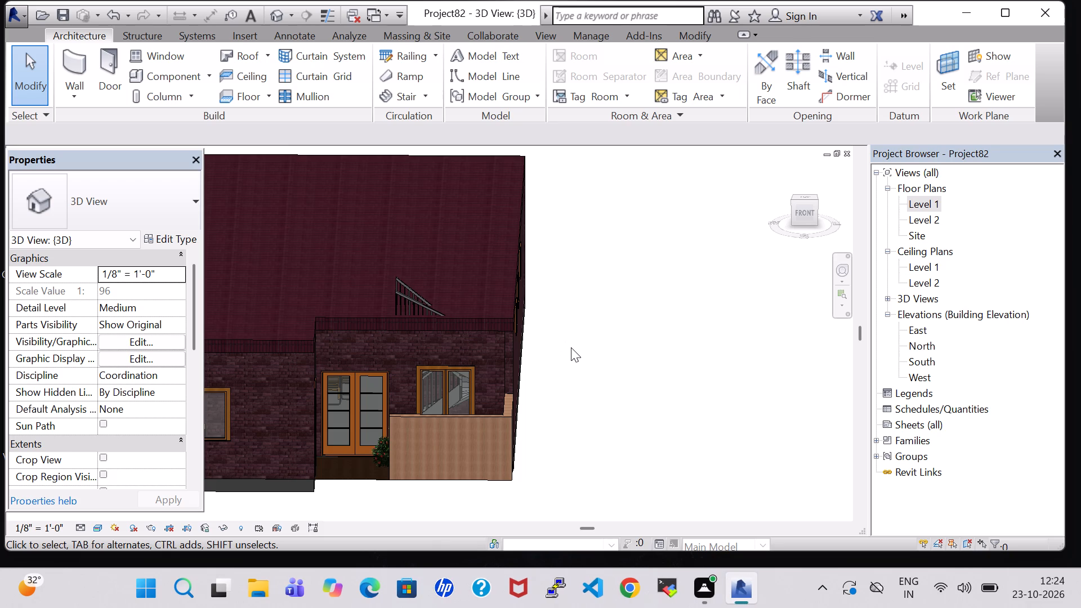
pyautogui.doubleClick(922, 202)
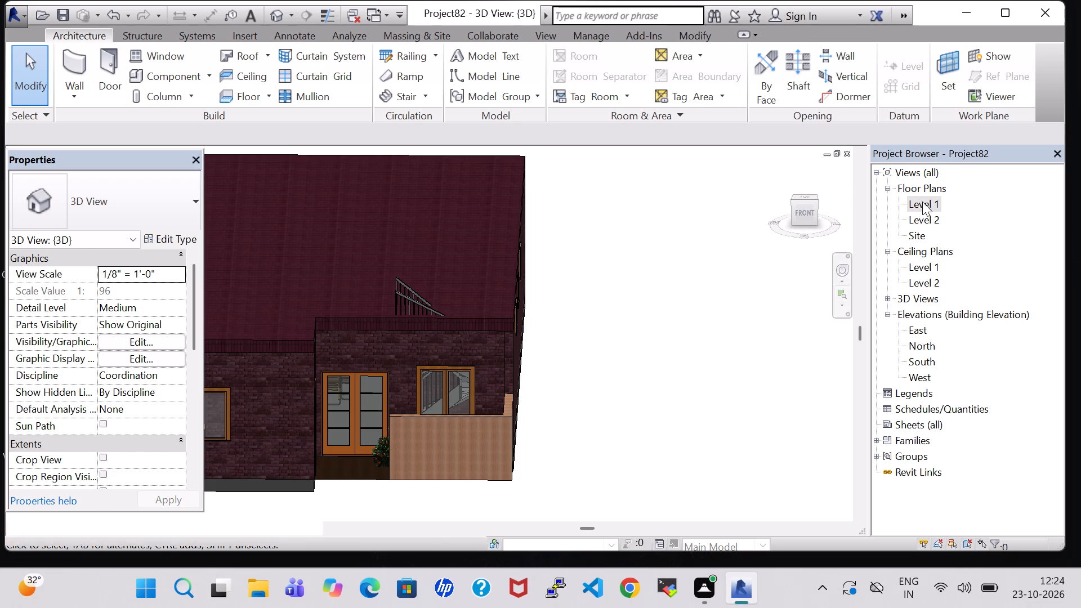
pyautogui.scroll(-12, 696, 406)
pyautogui.moveTo(694, 410); pyautogui.dragTo(688, 410, button='middle')
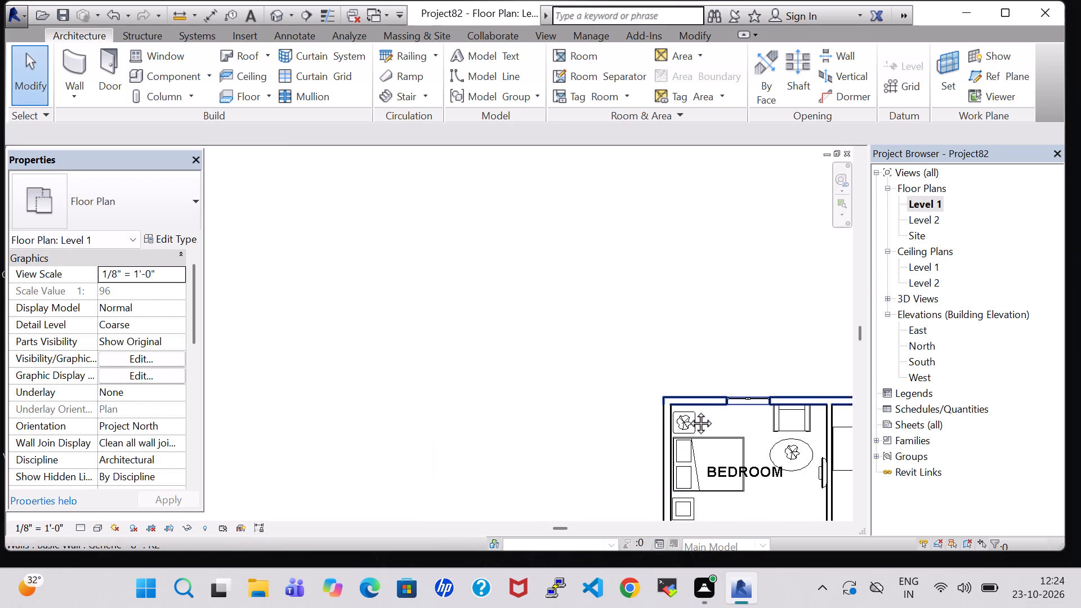
pyautogui.moveTo(688, 410); pyautogui.dragTo(280, 252, button='middle')
pyautogui.scroll(-5, 311, 256)
pyautogui.moveTo(580, 395); pyautogui.dragTo(636, 331, button='middle')
pyautogui.scroll(2, 622, 347)
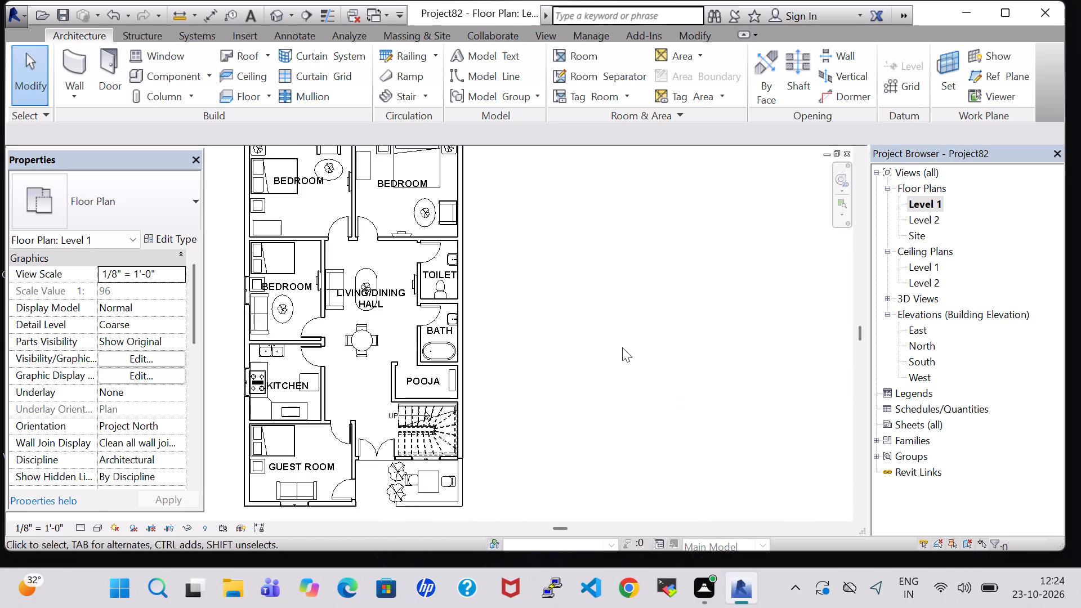
pyautogui.scroll(1, 622, 347)
pyautogui.moveTo(560, 379); pyautogui.dragTo(615, 351, button='middle')
pyautogui.click(587, 56)
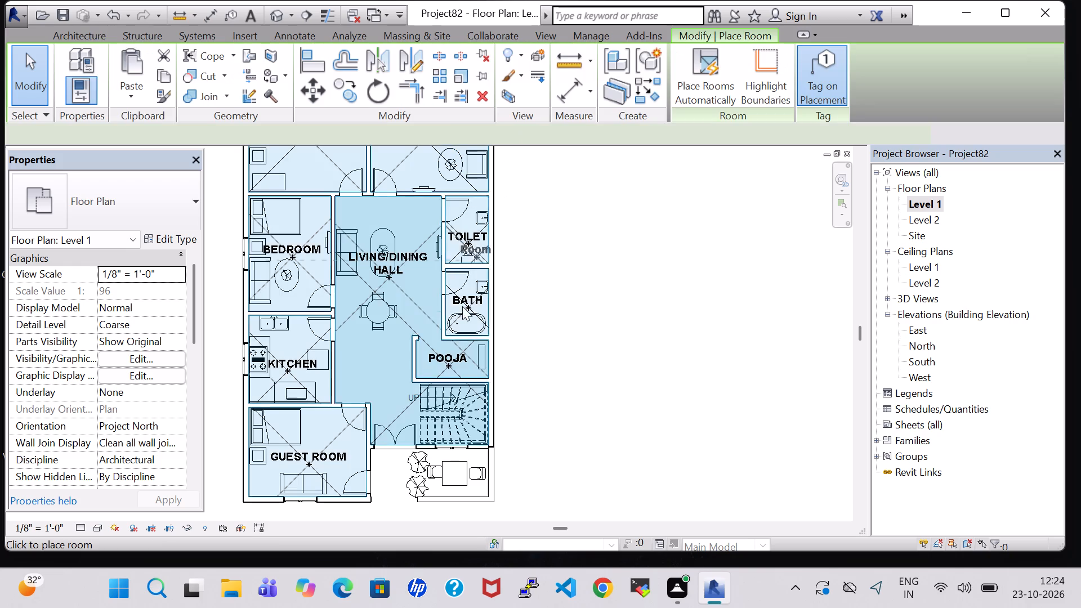
pyautogui.click(437, 479)
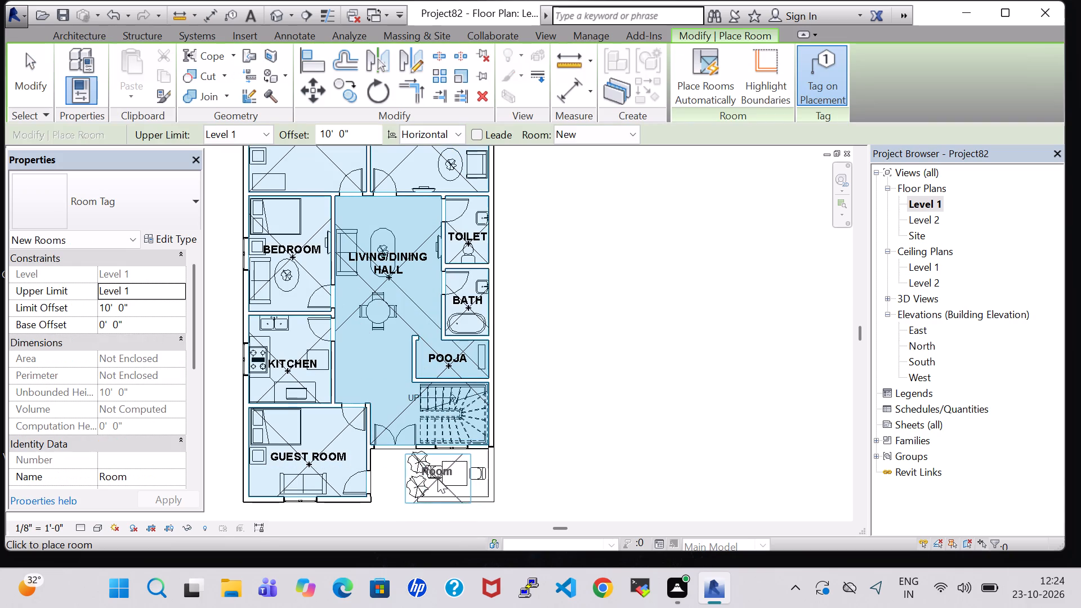
pyautogui.press('Escape')
pyautogui.press('Escape')
# Rename the porch room's tag to VERANDHA.
pyautogui.click(440, 472)
pyautogui.click(440, 472)
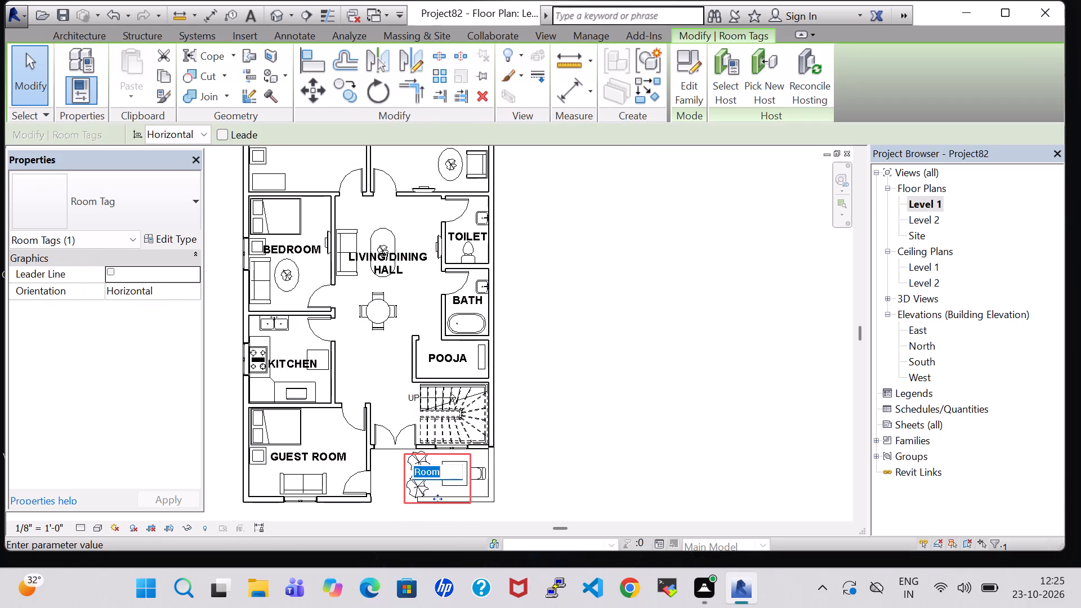
pyautogui.press('BackSpace')
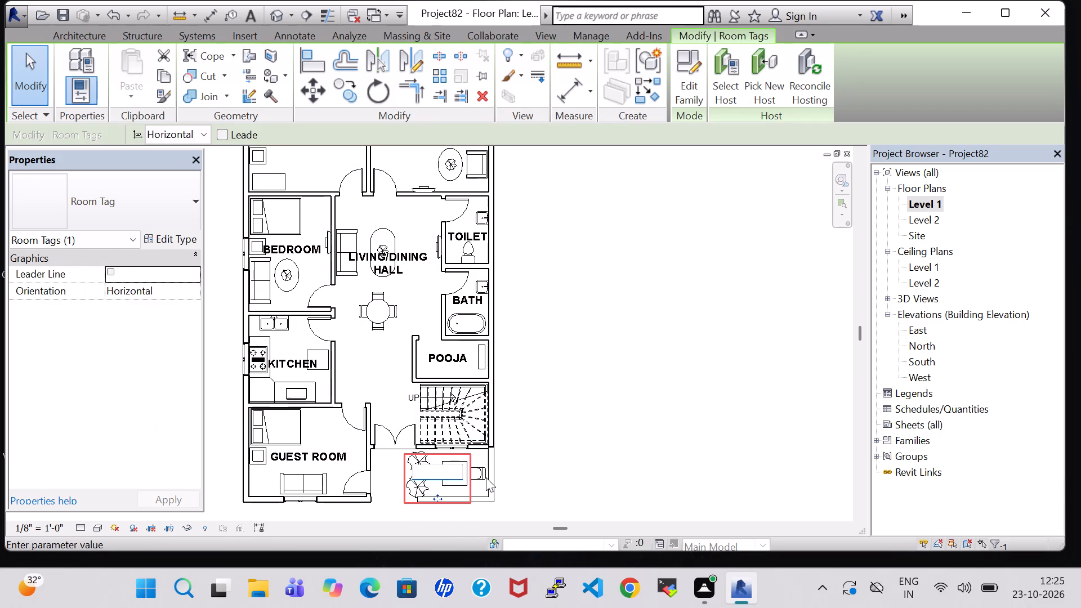
pyautogui.write('VE')
pyautogui.write('RANDHA')
pyautogui.press('Return')
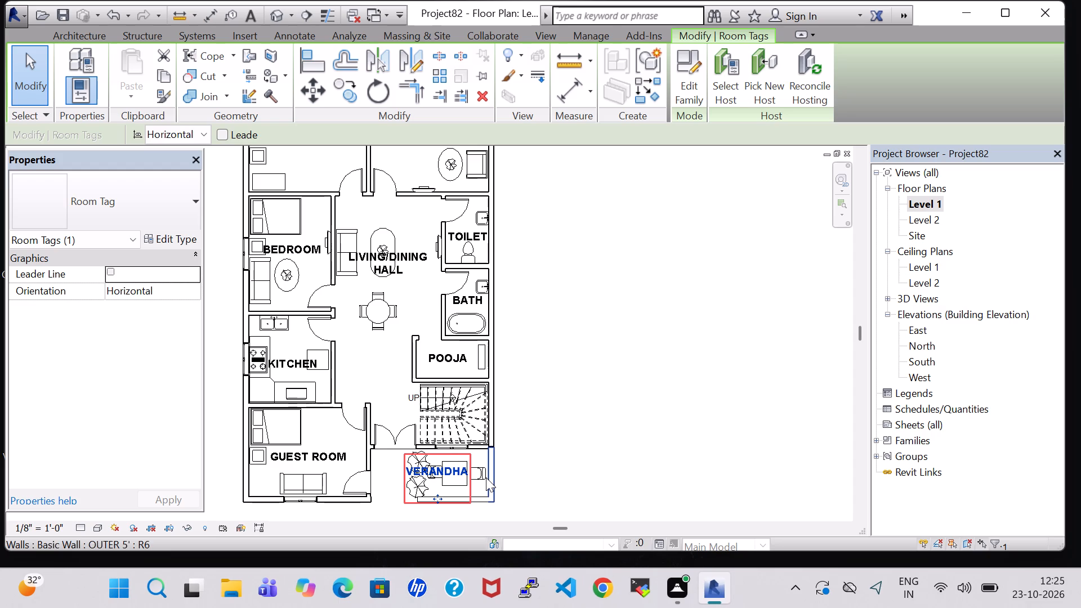
pyautogui.click(584, 375)
# Examine the Level 1 plan around the verandha, guest room, staircase and pooja room.
pyautogui.scroll(3, 584, 375)
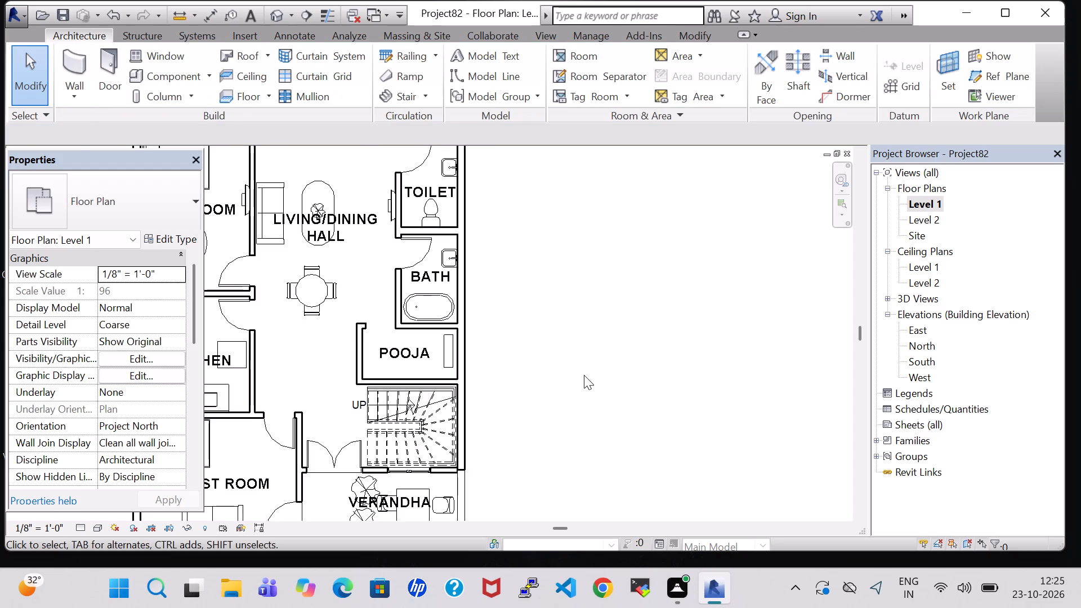
pyautogui.scroll(1, 584, 375)
pyautogui.moveTo(569, 414); pyautogui.dragTo(649, 285, button='middle')
pyautogui.scroll(1, 569, 414)
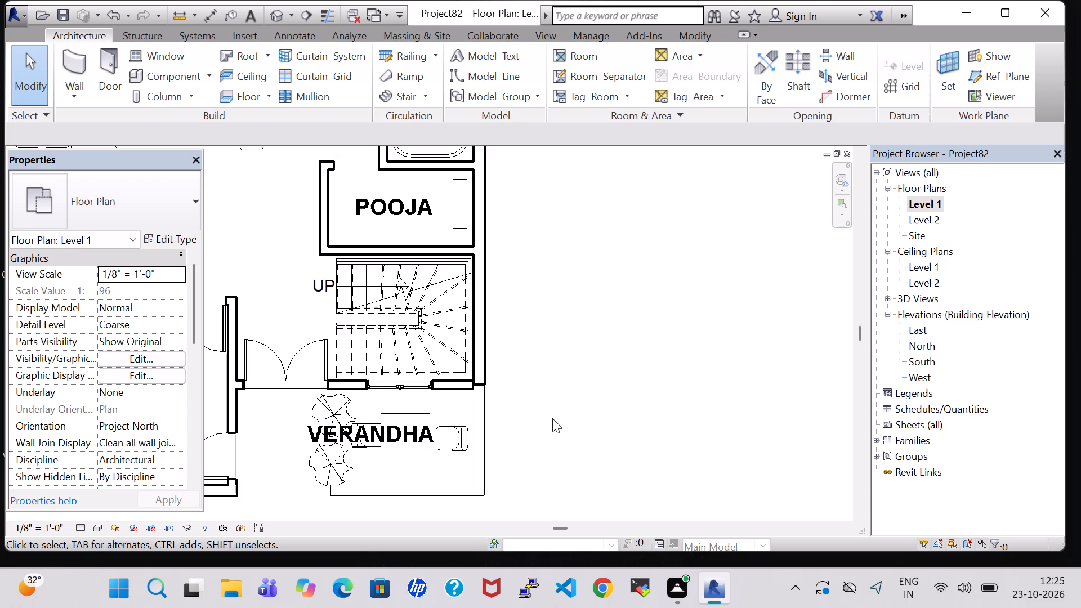
pyautogui.click(550, 394)
pyautogui.scroll(-1, 550, 394)
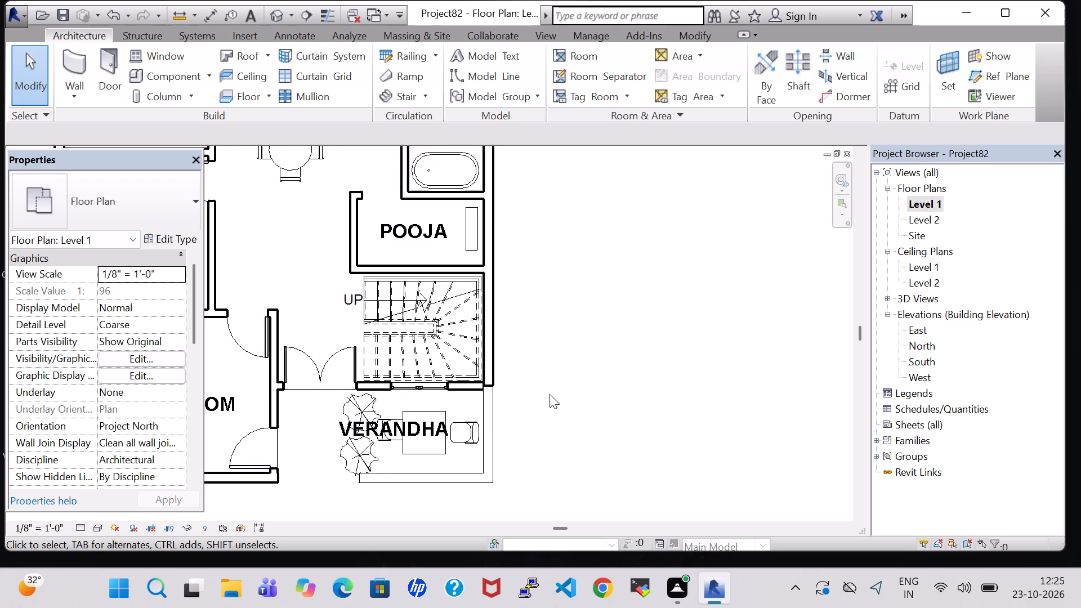
pyautogui.scroll(-2, 550, 394)
pyautogui.moveTo(550, 394); pyautogui.dragTo(790, 394, button='middle')
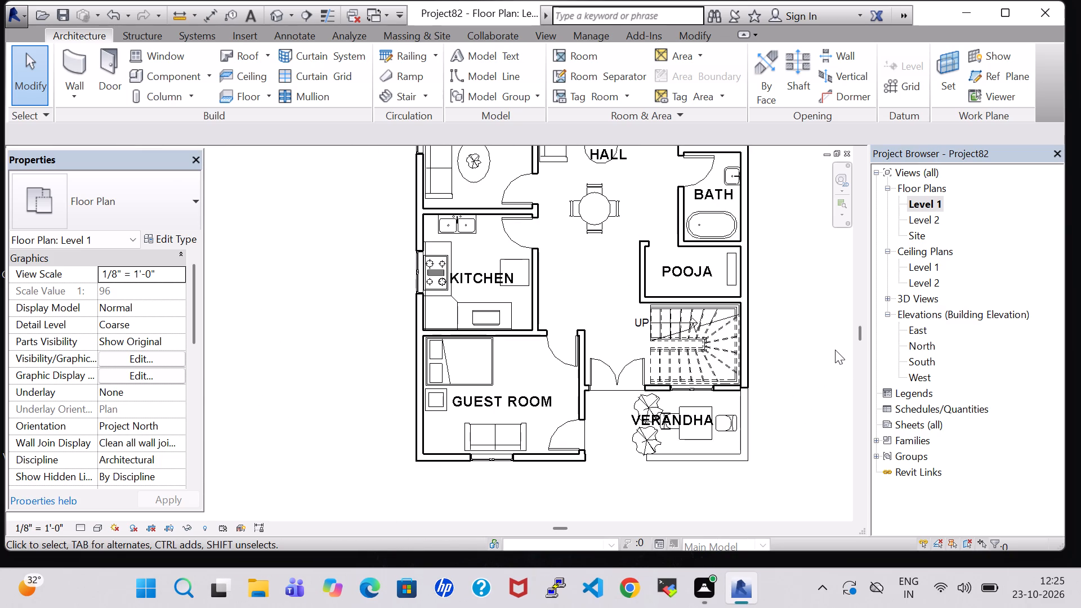
pyautogui.moveTo(835, 350); pyautogui.dragTo(783, 382, button='middle')
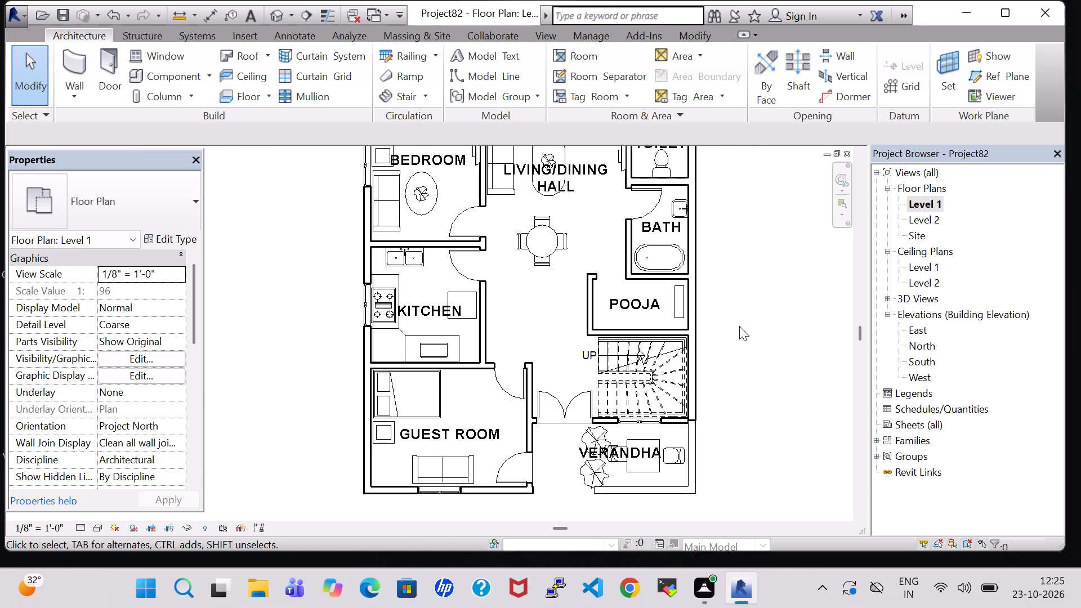
pyautogui.moveTo(740, 323); pyautogui.dragTo(751, 390, button='middle')
pyautogui.scroll(1, 751, 390)
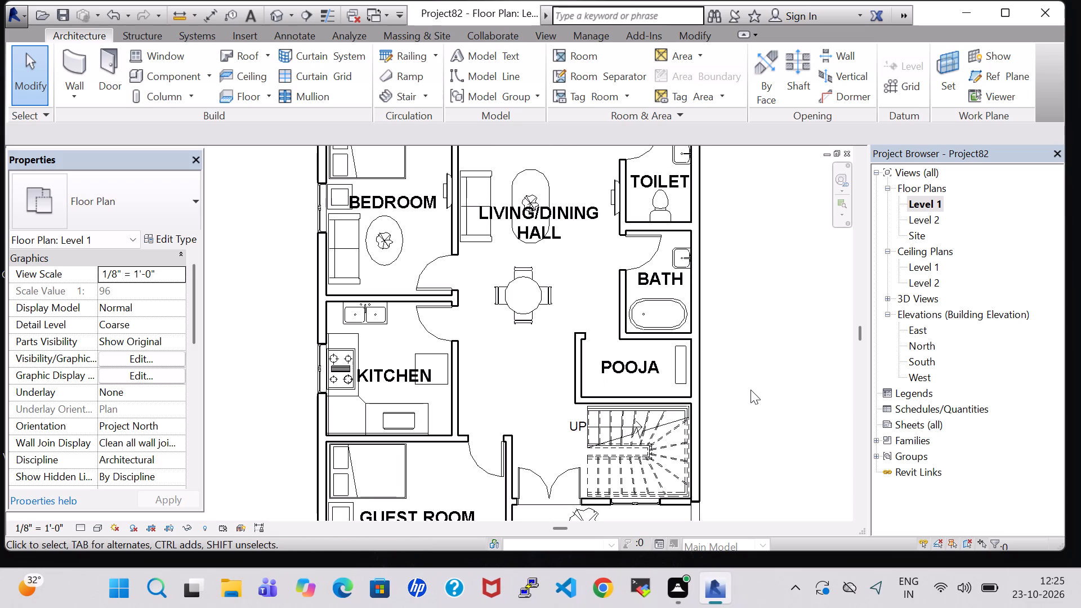
# Draw a vertical Generic - 8" partition wall across the pooja room, about 2'-5" from the east wall, between its north and south walls.
pyautogui.click(86, 60)
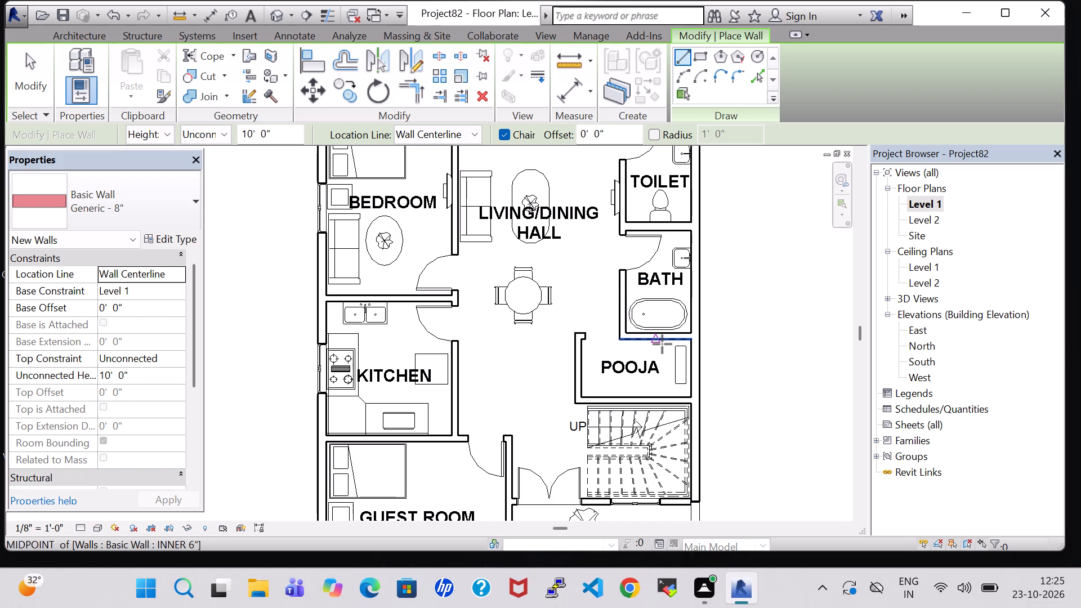
pyautogui.scroll(7, 662, 344)
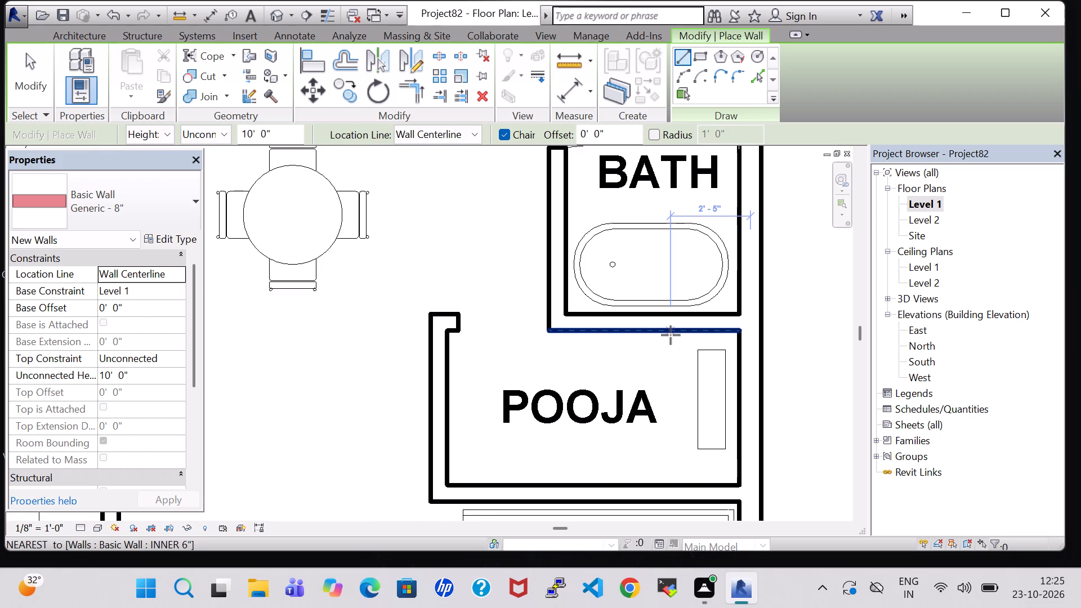
pyautogui.click(671, 335)
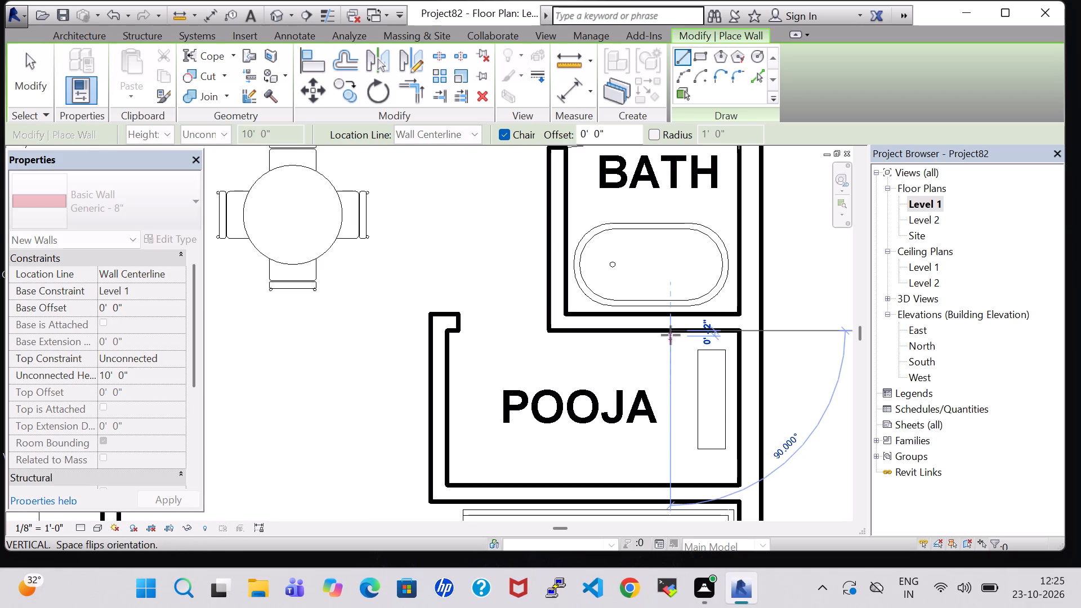
pyautogui.click(669, 483)
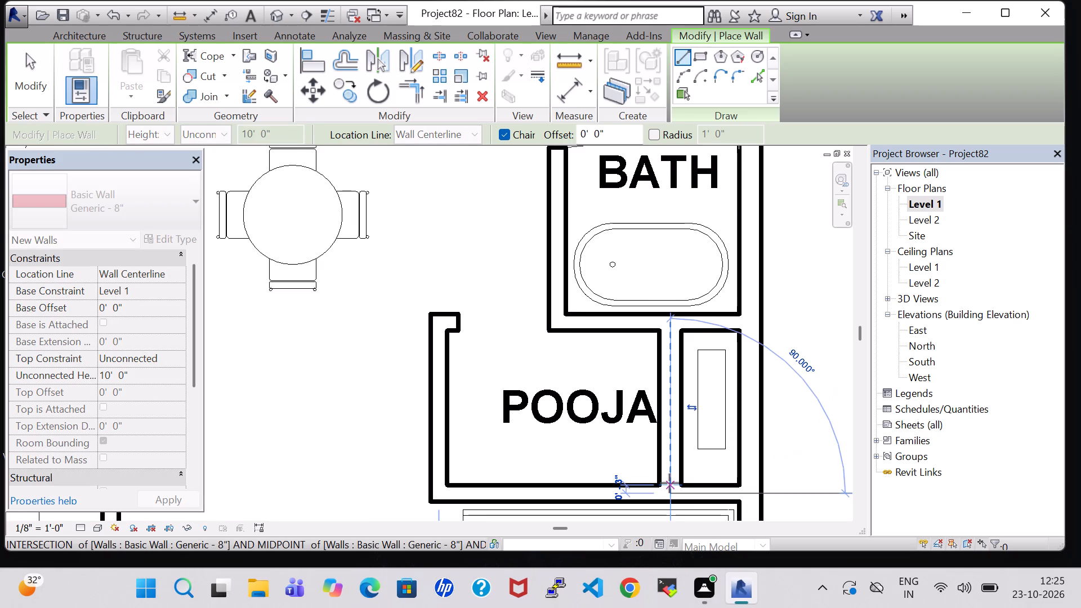
pyautogui.press('Escape')
pyautogui.press('Escape')
# Duplicate the new pooja partition's wall type under the name Generic - 4".
pyautogui.click(680, 406)
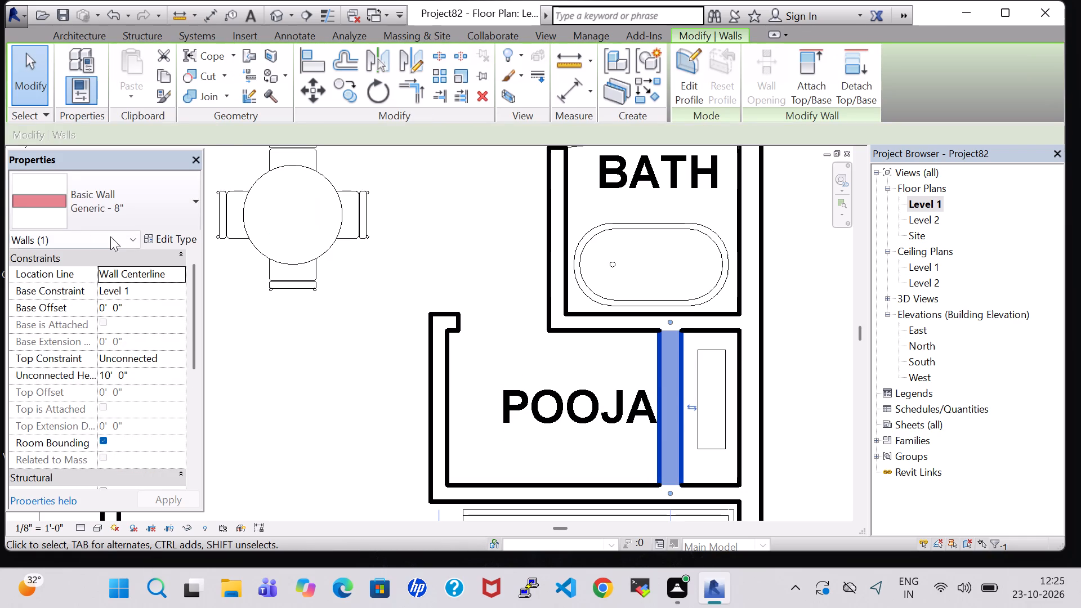
pyautogui.click(177, 240)
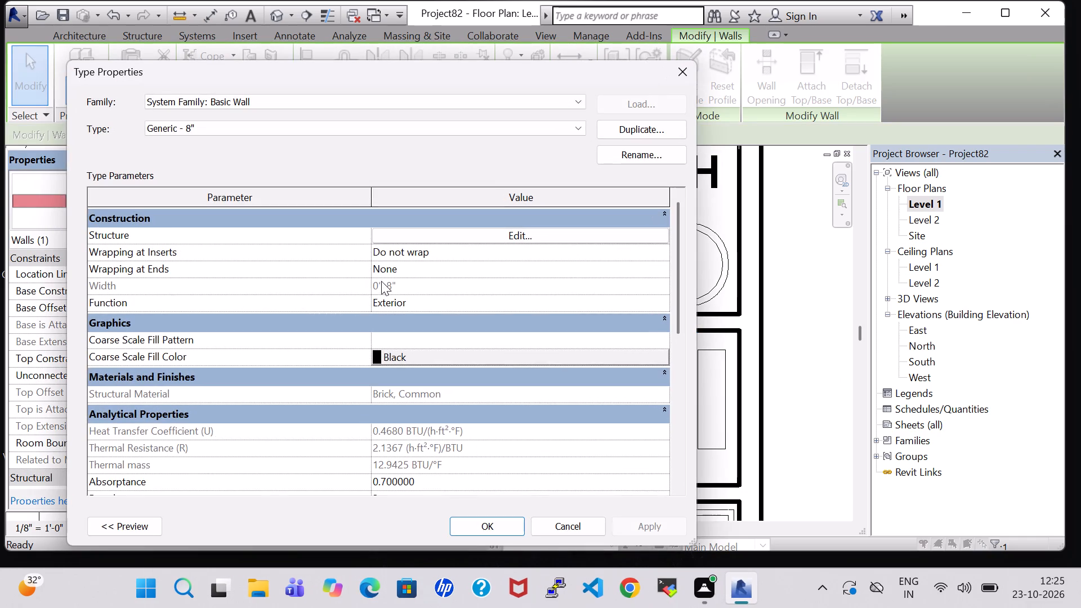
pyautogui.click(516, 240)
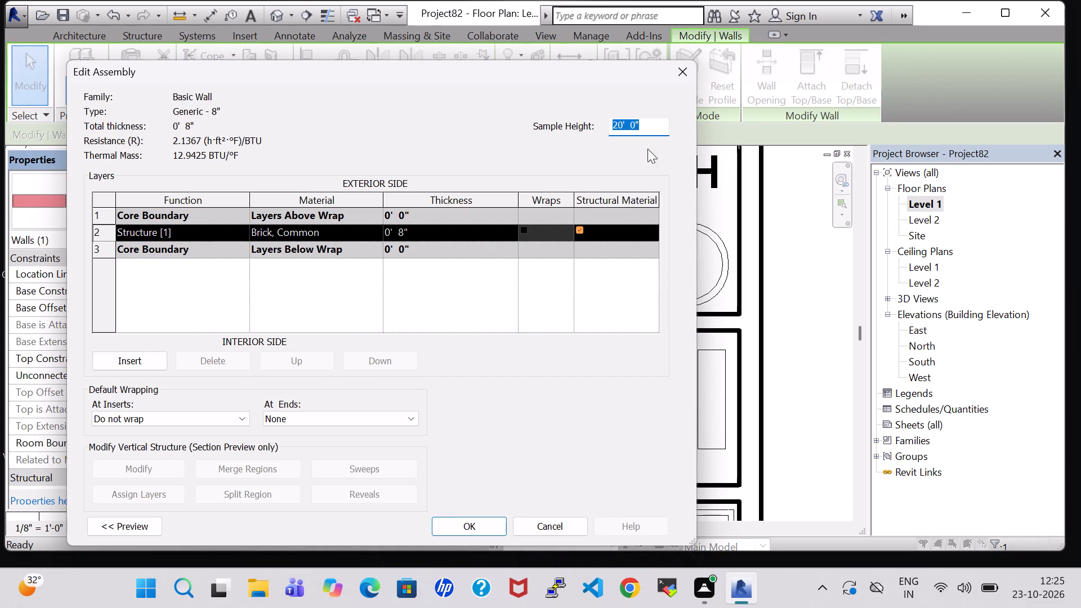
pyautogui.click(696, 75)
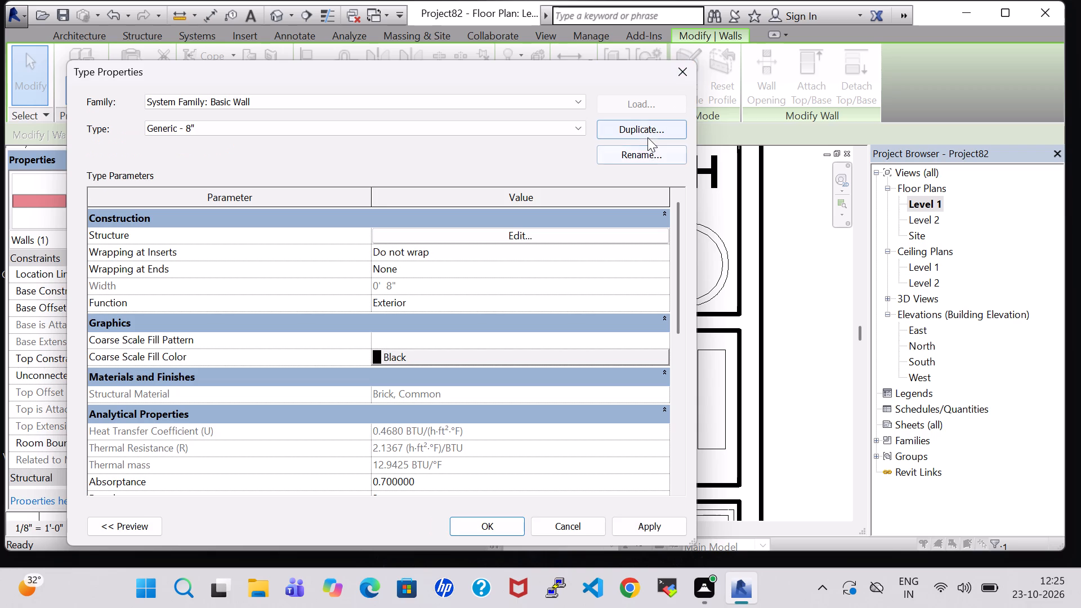
pyautogui.click(646, 124)
pyautogui.click(373, 298)
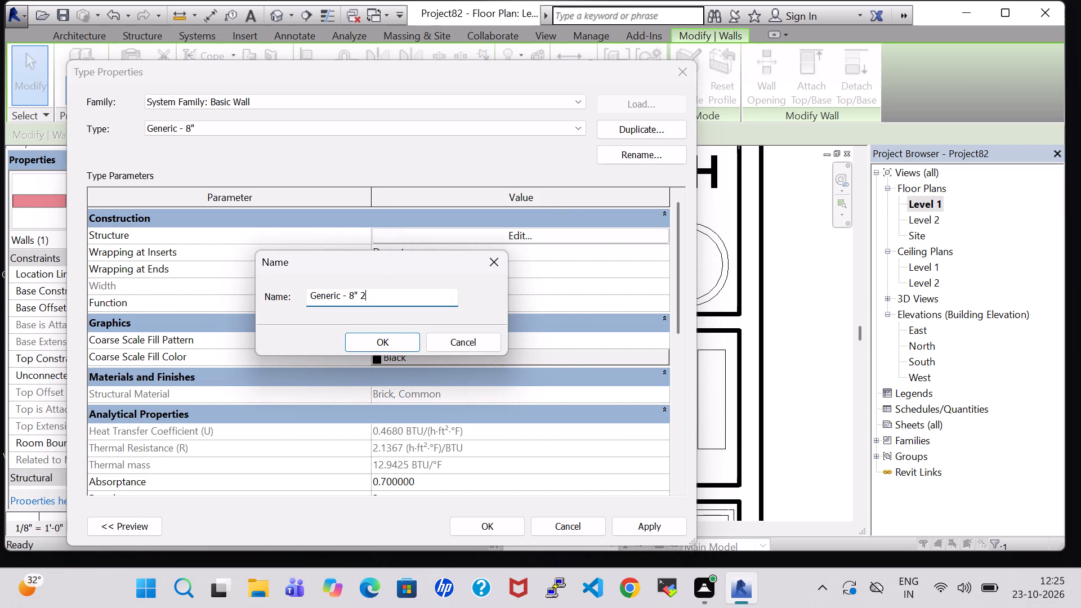
pyautogui.press('BackSpace')
pyautogui.press('BackSpace')
pyautogui.press('BackSpace')
pyautogui.press('BackSpace')
pyautogui.press('4')
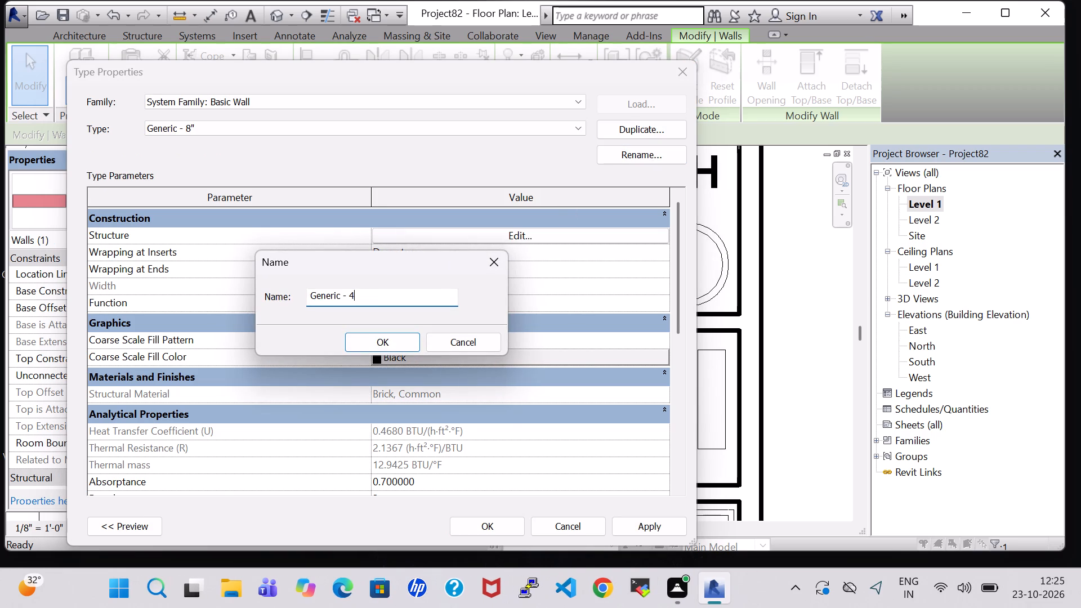
pyautogui.hotkey('shift', '"')
pyautogui.click(345, 339)
# Set the Generic - 4" wall type's structure layer thickness to 4" and apply it to the pooja partition.
pyautogui.click(530, 240)
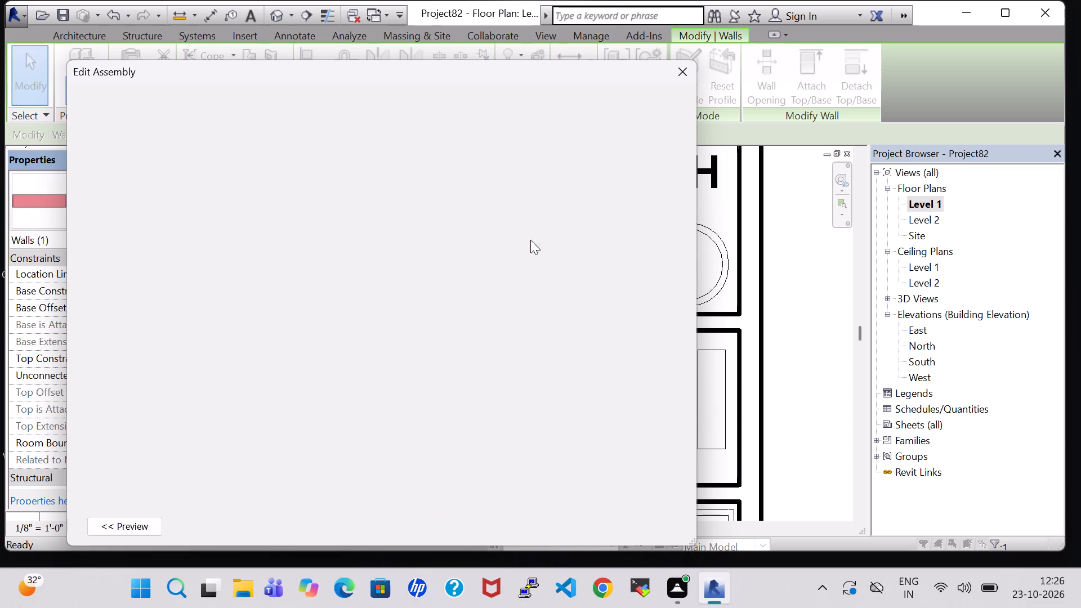
pyautogui.click(403, 236)
pyautogui.click(403, 236)
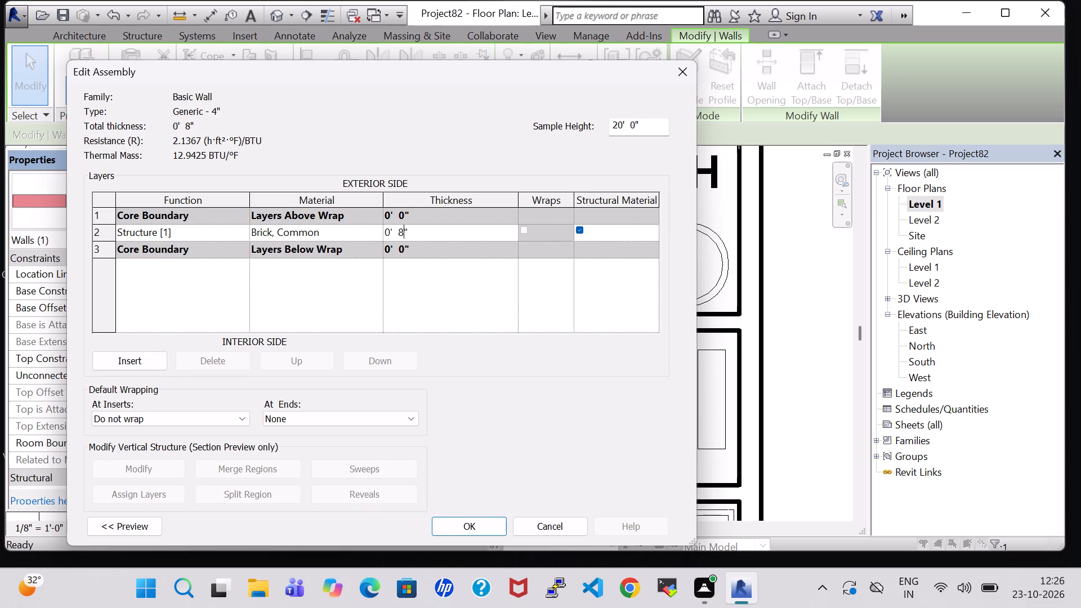
pyautogui.press('BackSpace')
pyautogui.press('4')
pyautogui.click(462, 521)
pyautogui.click(472, 530)
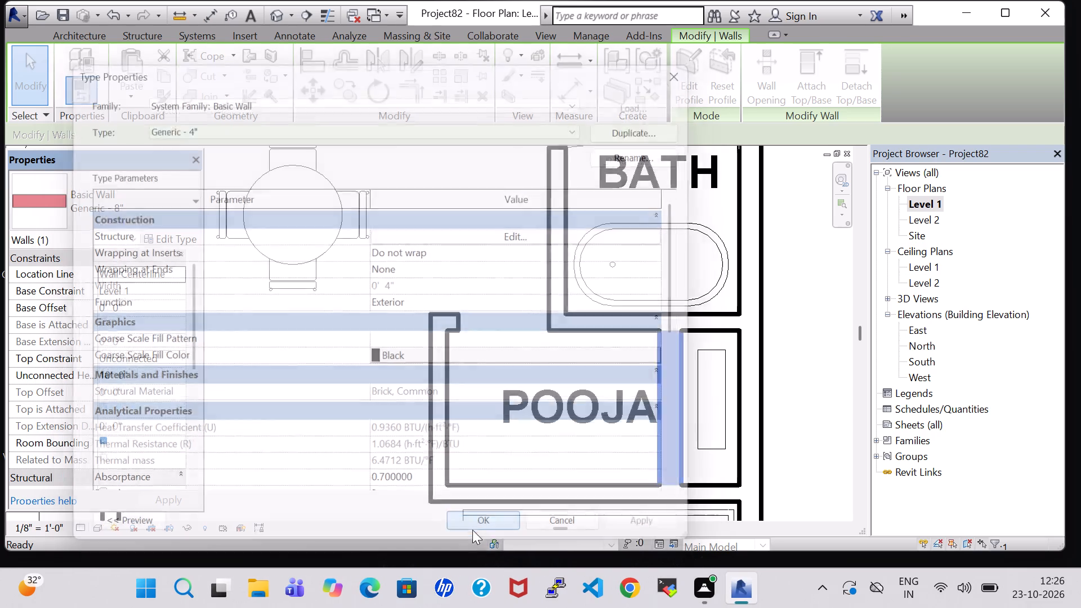
pyautogui.click(823, 386)
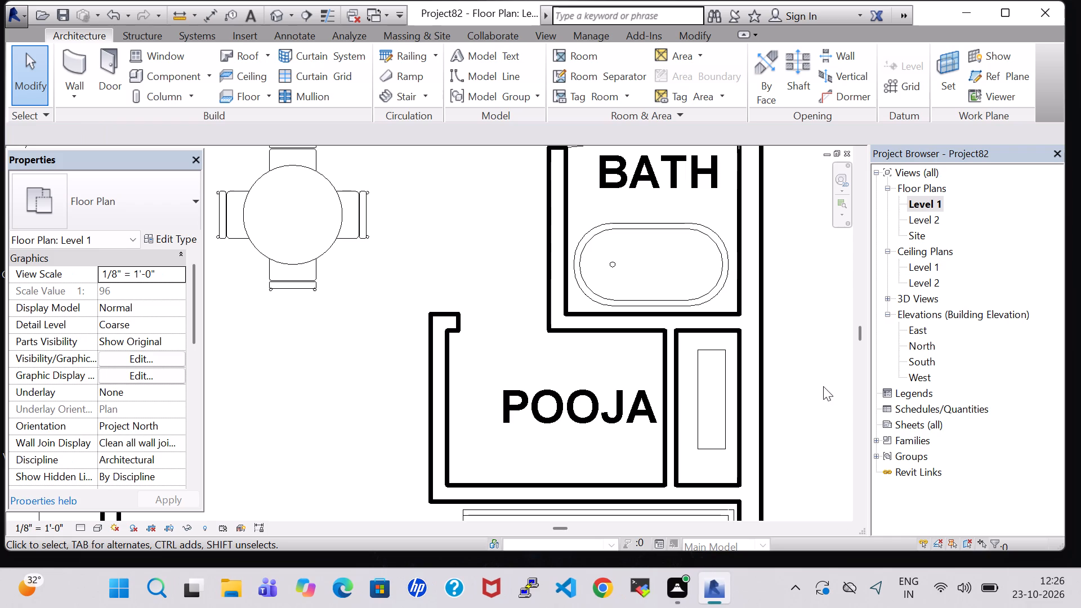
# Split the Generic - 4" pooja partition at two points and delete the middle segment to leave an opening.
pyautogui.scroll(-5, 703, 162)
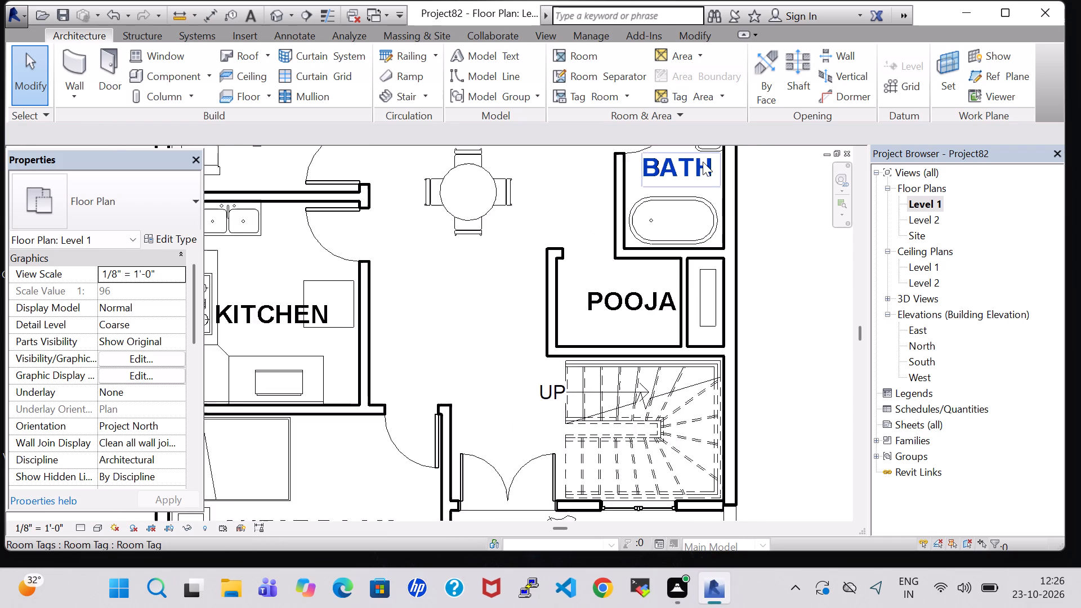
pyautogui.click(690, 31)
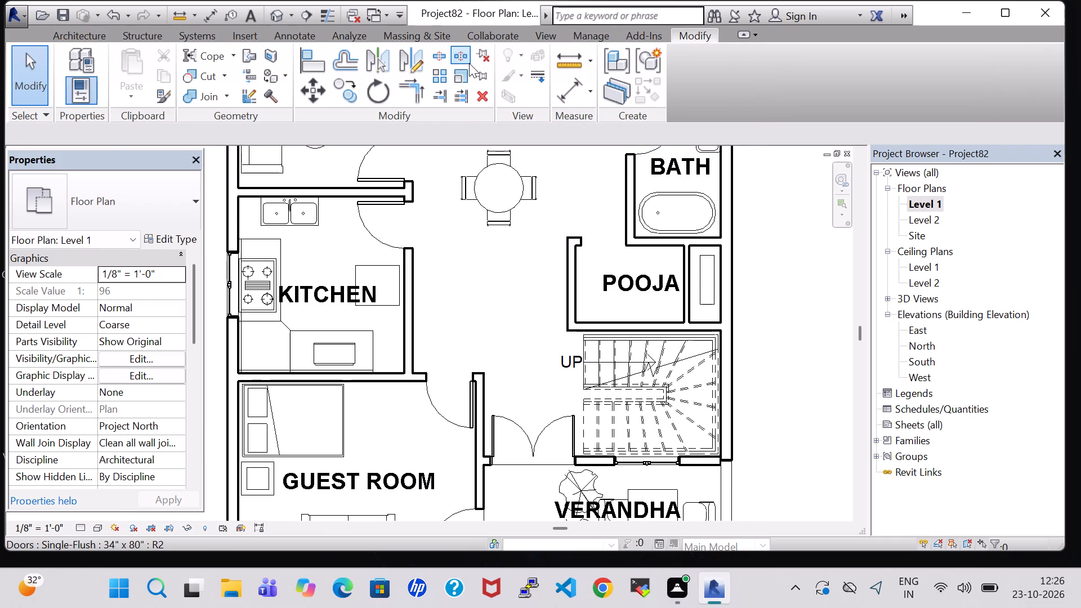
pyautogui.click(438, 55)
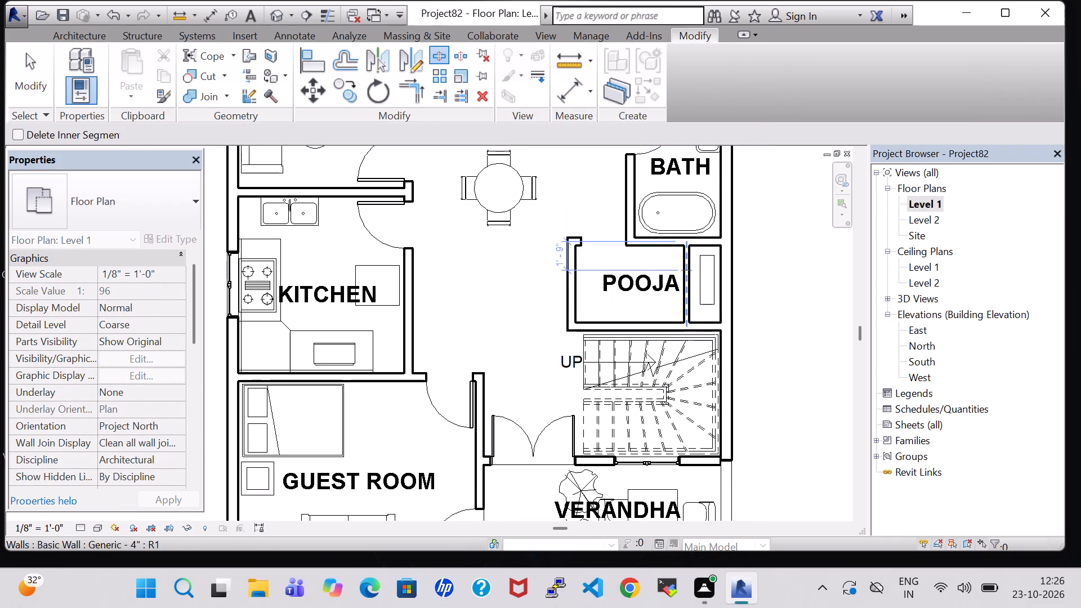
pyautogui.click(690, 261)
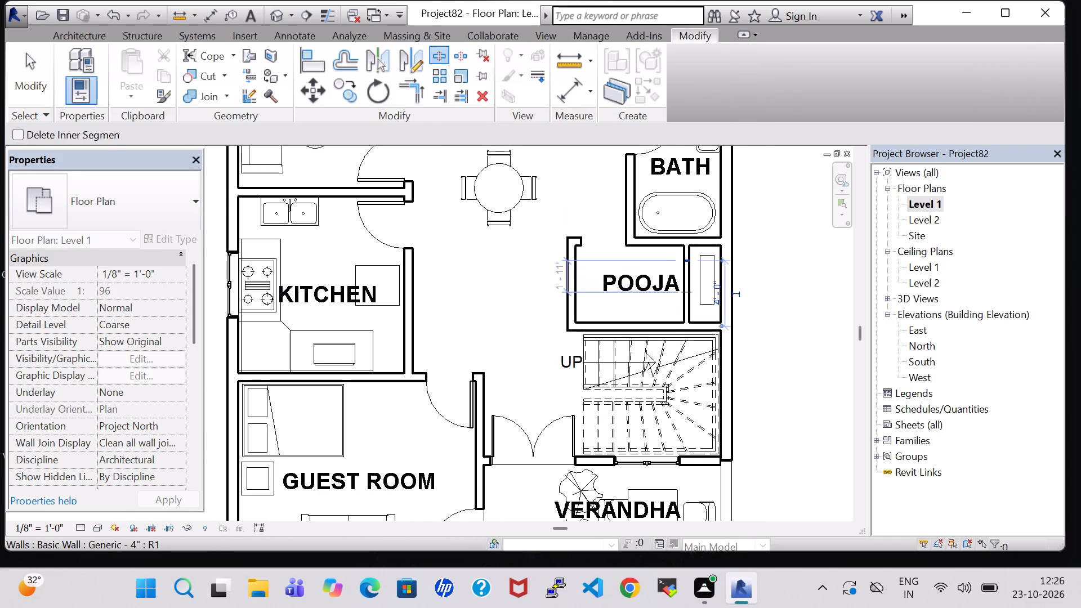
pyautogui.click(686, 299)
pyautogui.press('Escape')
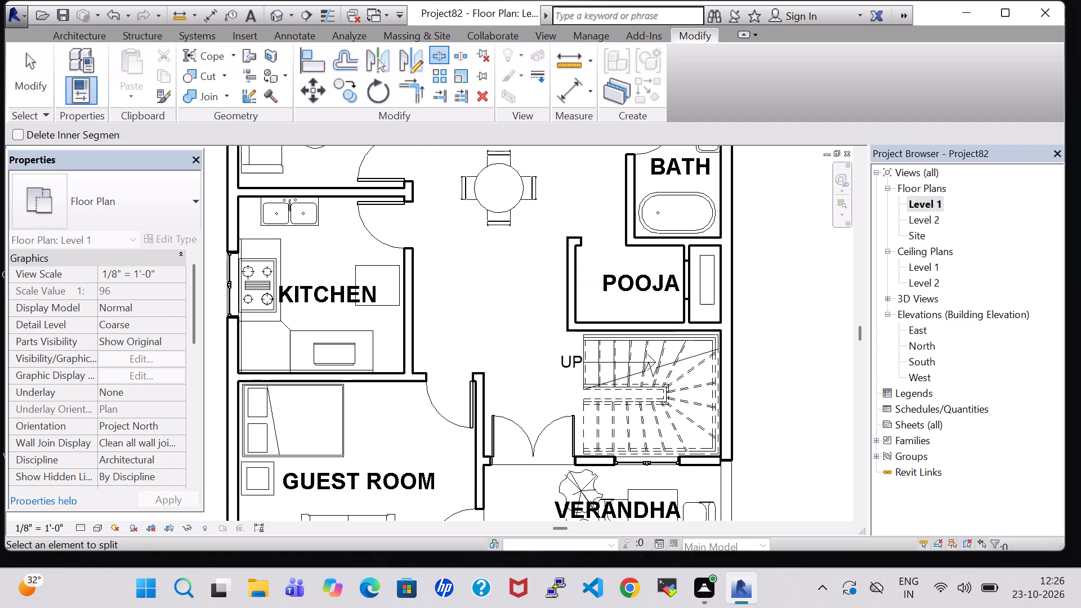
pyautogui.press('Escape')
pyautogui.click(687, 276)
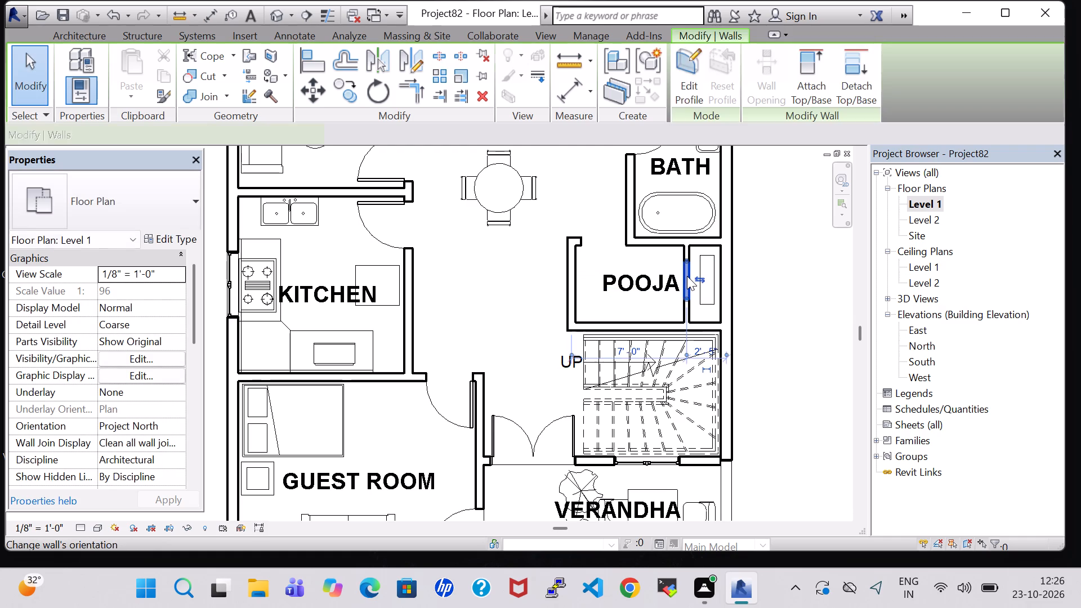
pyautogui.press('Delete')
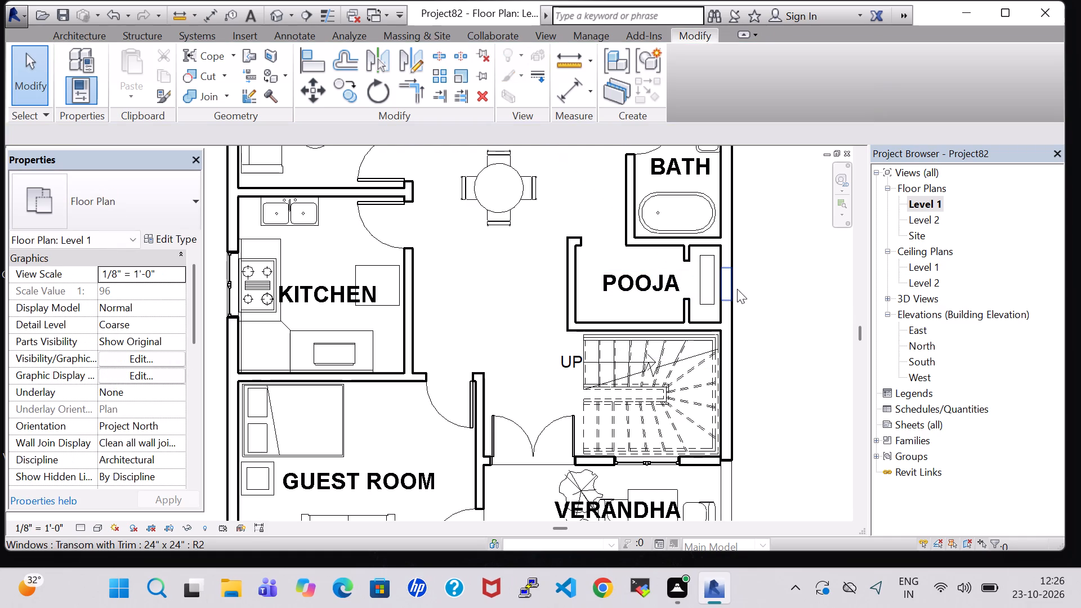
pyautogui.click(780, 298)
# Place another Shelving 36" x 10" x 72" like the existing pooja unit, near the middle of the pooja room's south wall.
pyautogui.click(704, 285)
pyautogui.rightClick(704, 285)
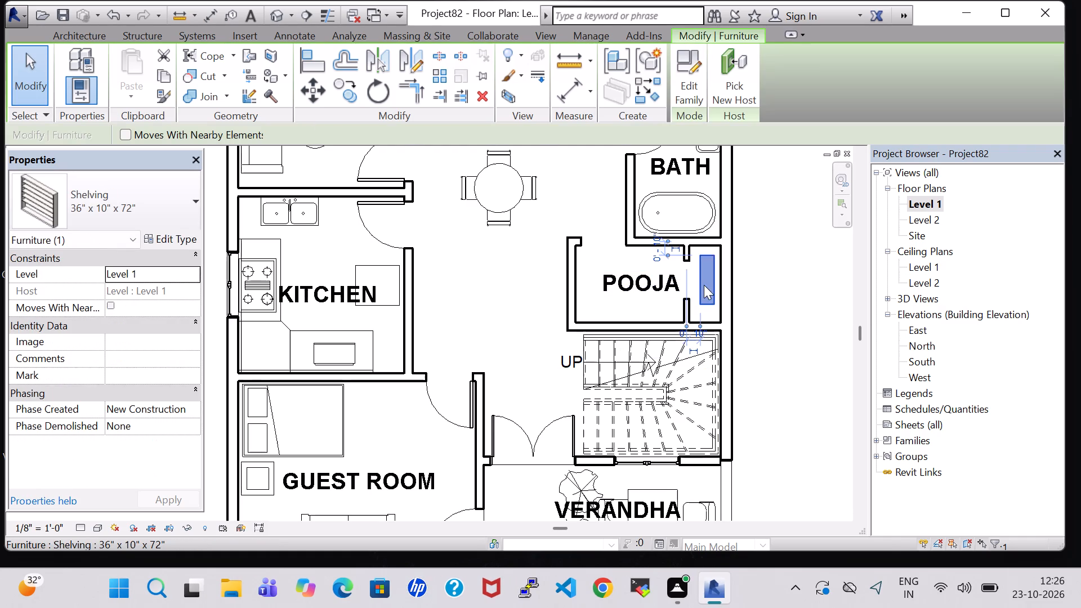
pyautogui.click(762, 305)
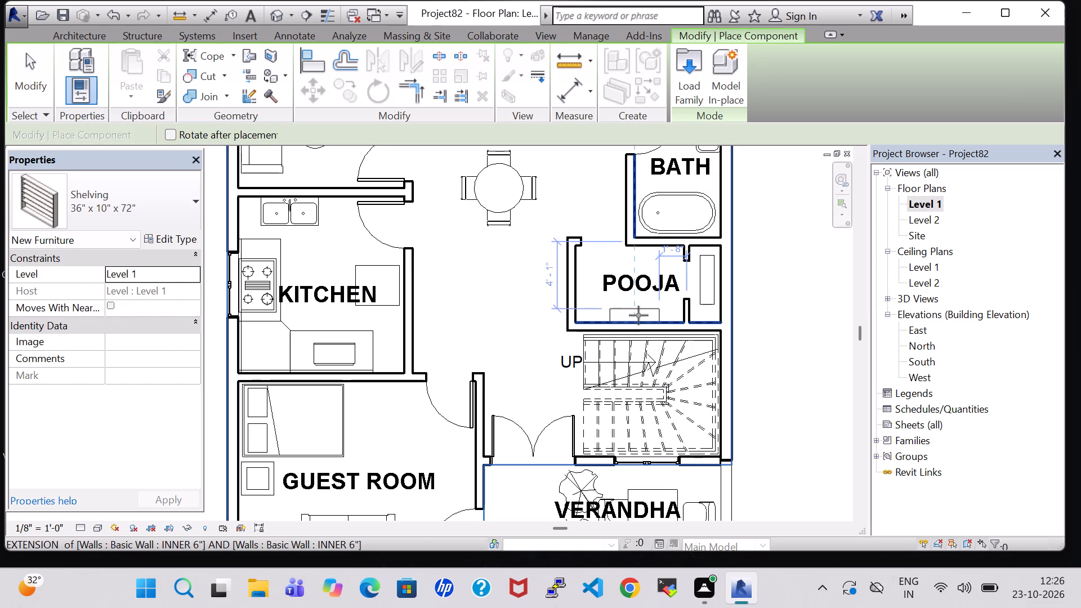
pyautogui.scroll(2, 638, 311)
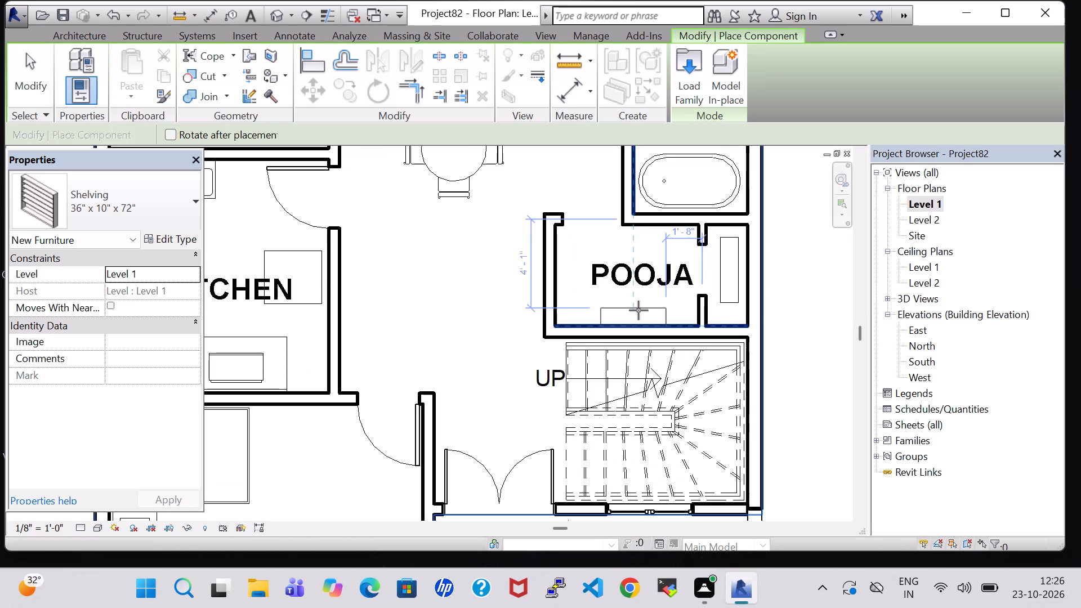
pyautogui.click(638, 308)
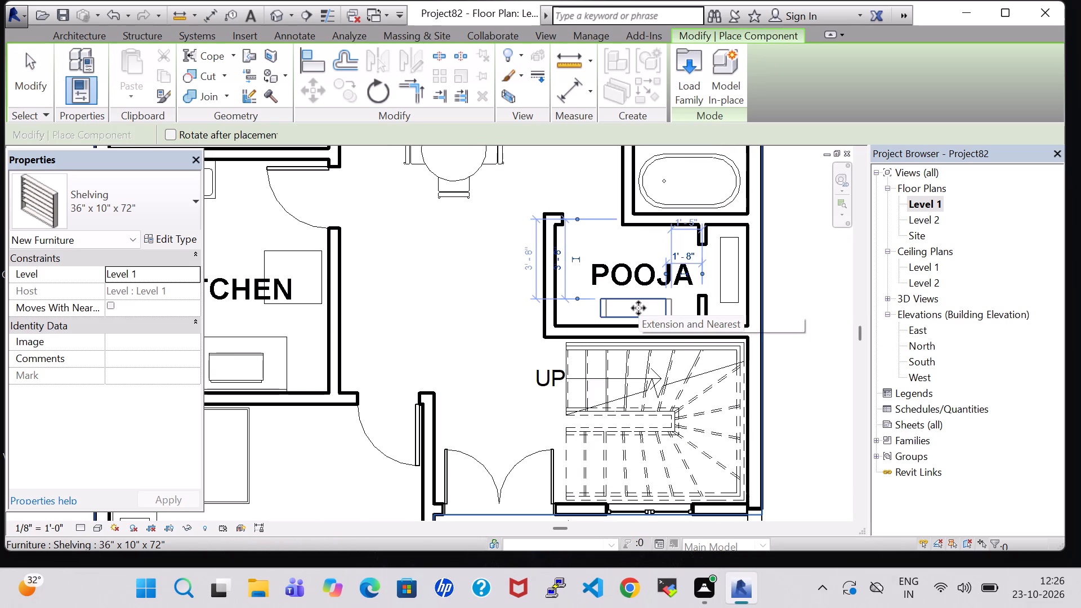
pyautogui.press('Escape')
pyautogui.press('Escape')
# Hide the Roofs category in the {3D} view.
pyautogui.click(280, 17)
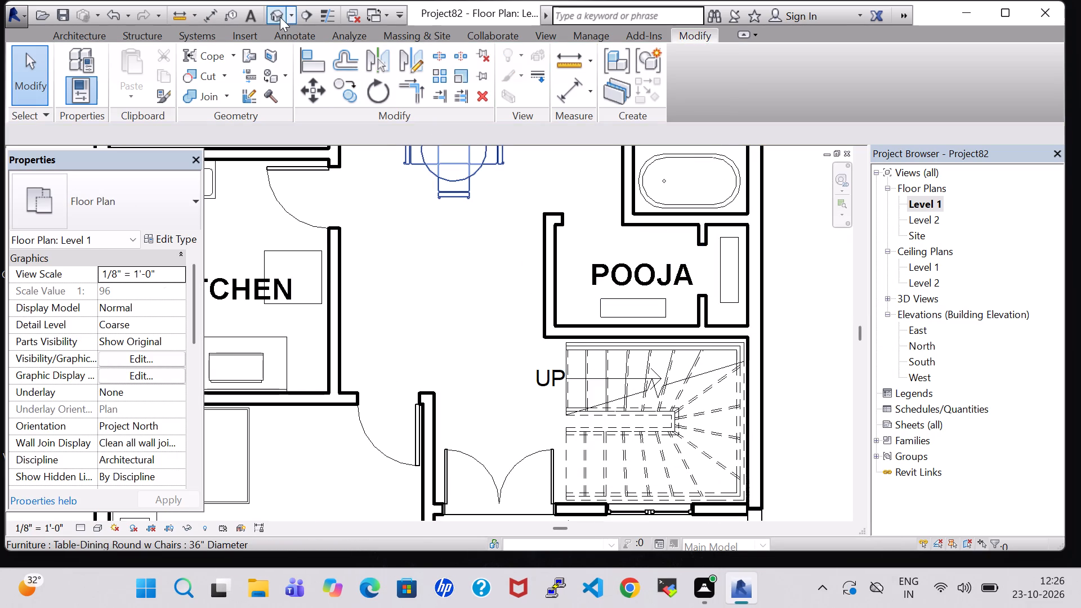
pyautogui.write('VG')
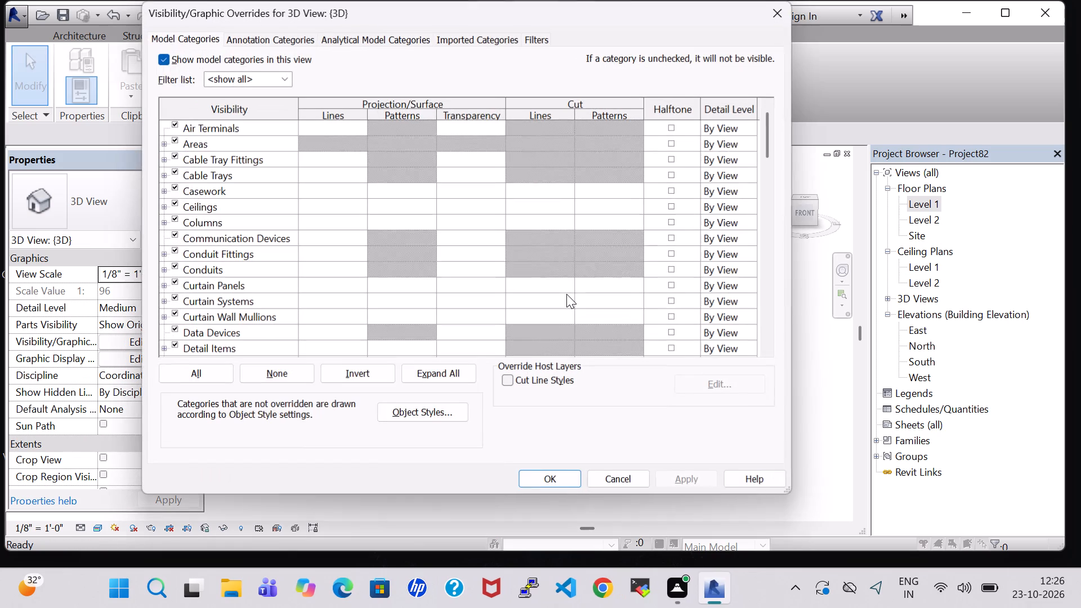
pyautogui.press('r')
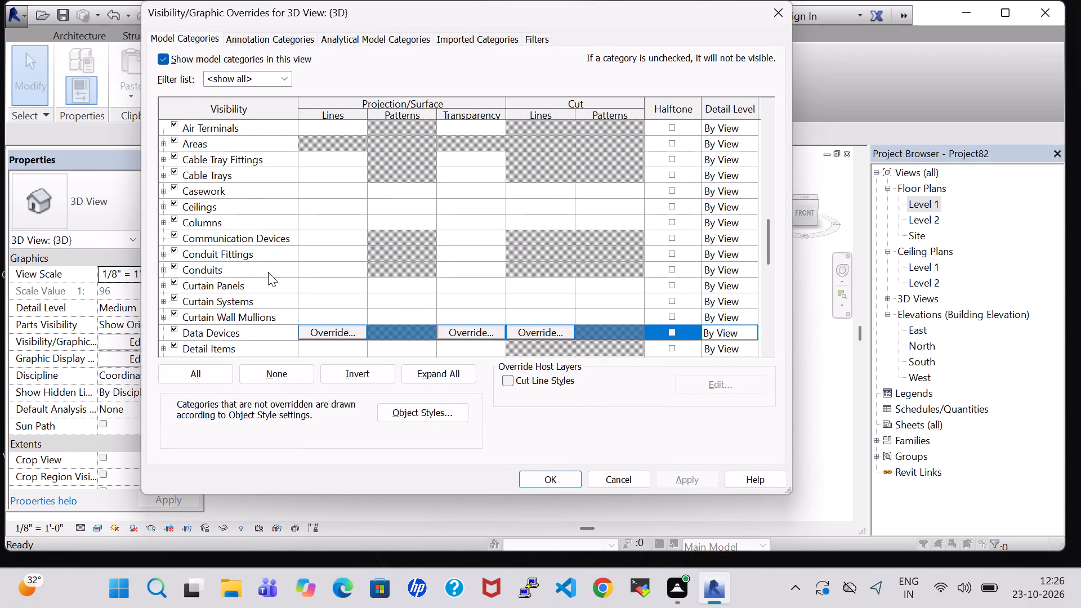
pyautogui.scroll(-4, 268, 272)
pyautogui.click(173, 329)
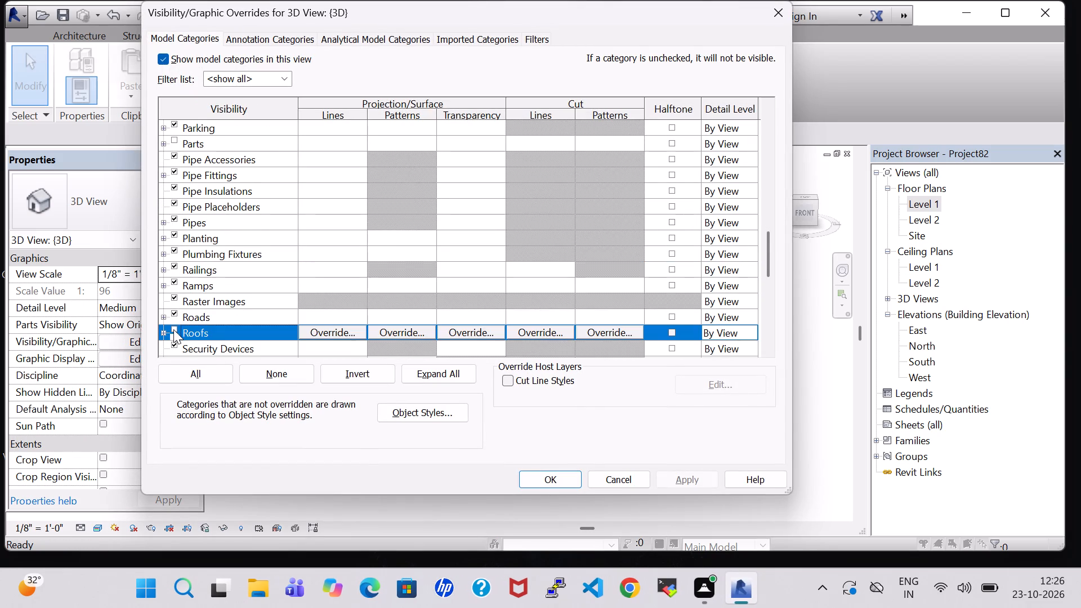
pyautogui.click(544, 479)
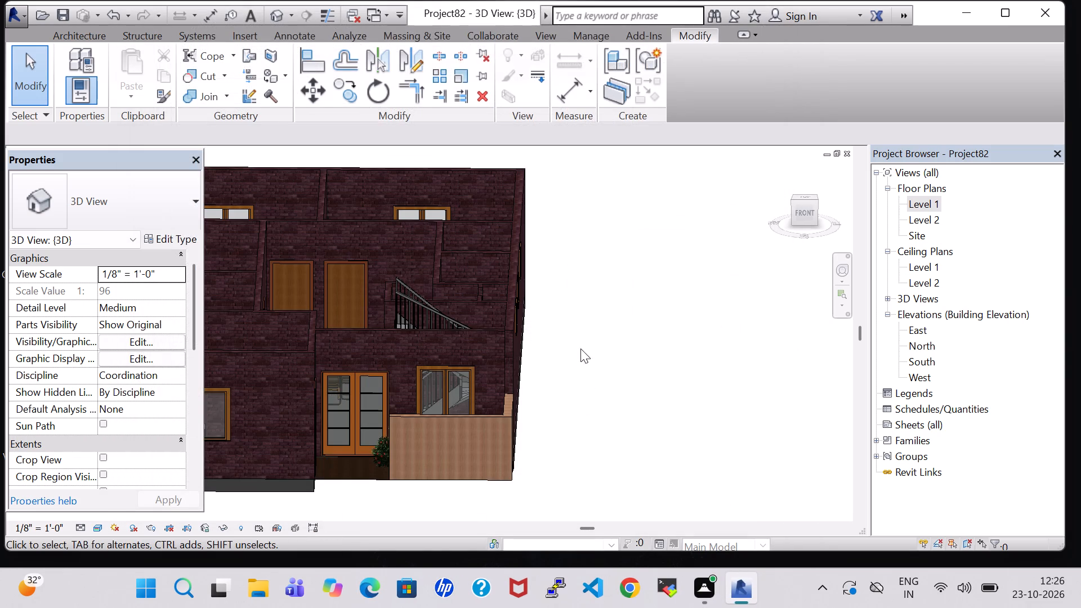
# Examine the pooja room's partition opening and shelving in 3D from above and from the living/dining side.
pyautogui.keyDown('shift'); pyautogui.moveTo(572, 311); pyautogui.dragTo(580, 448, button='middle'); pyautogui.keyUp('shift')
pyautogui.keyDown('shift'); pyautogui.moveTo(580, 456); pyautogui.dragTo(577, 486, button='middle'); pyautogui.keyUp('shift')
pyautogui.keyDown('shift'); pyautogui.moveTo(600, 388); pyautogui.dragTo(600, 410, button='middle'); pyautogui.keyUp('shift')
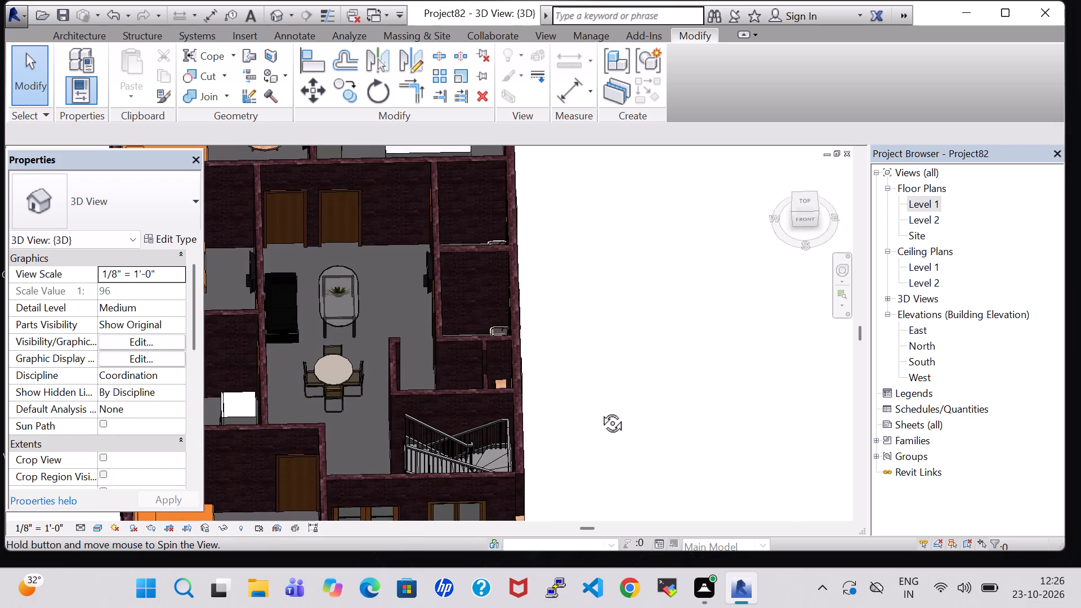
pyautogui.keyDown('shift'); pyautogui.moveTo(600, 410); pyautogui.dragTo(592, 463, button='middle'); pyautogui.keyUp('shift')
pyautogui.keyDown('shift'); pyautogui.scroll(5, 592, 463); pyautogui.keyUp('shift')
pyautogui.keyDown('shift'); pyautogui.moveTo(566, 343); pyautogui.dragTo(588, 445, button='middle'); pyautogui.keyUp('shift')
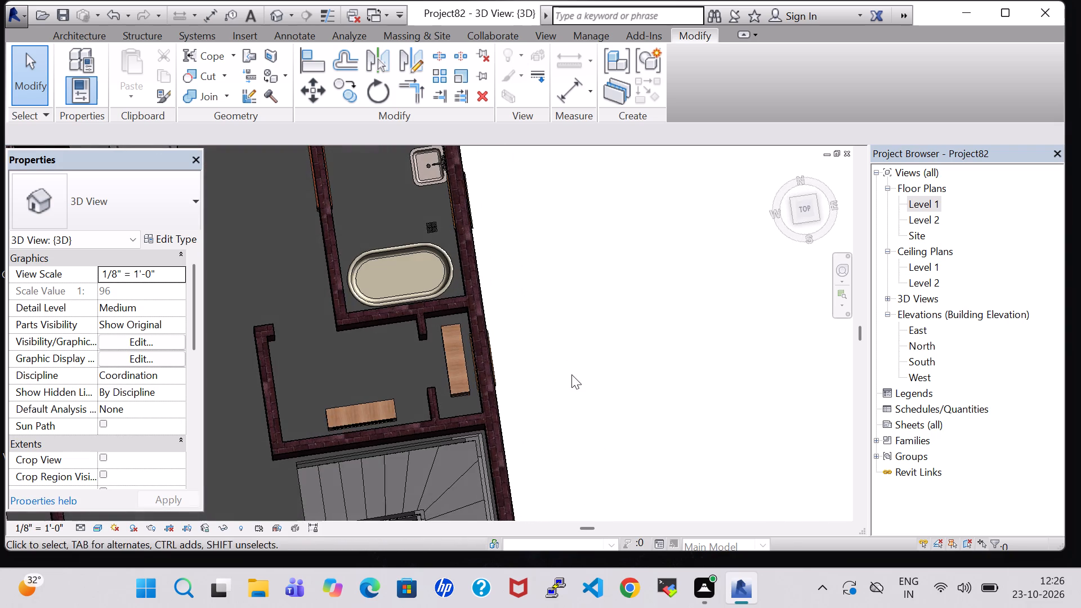
pyautogui.keyDown('shift'); pyautogui.moveTo(571, 374); pyautogui.dragTo(699, 427, button='middle'); pyautogui.keyUp('shift')
pyautogui.moveTo(470, 257); pyautogui.dragTo(682, 412, button='middle')
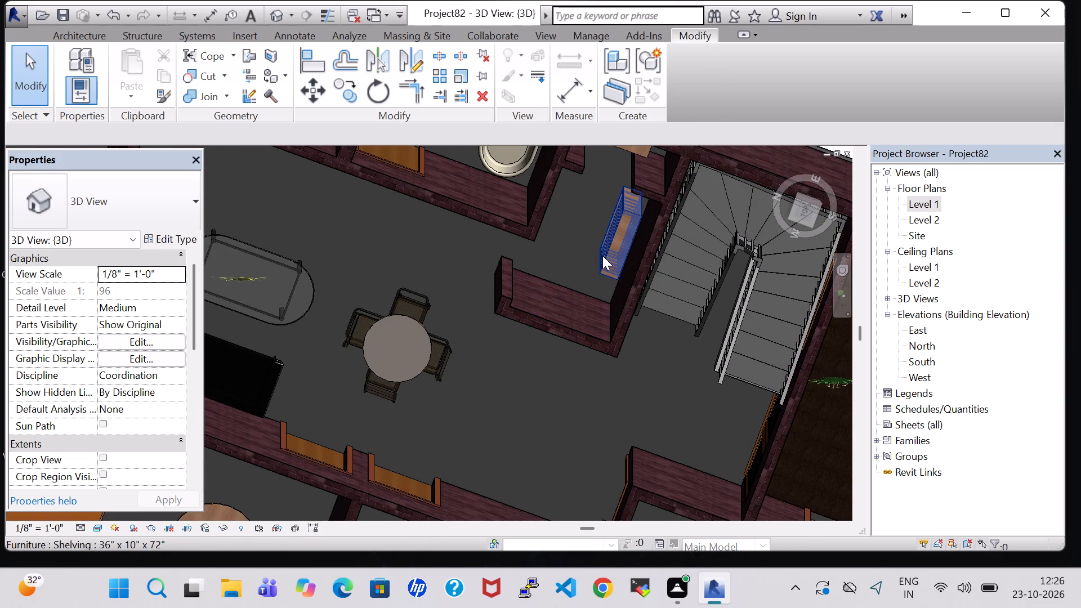
pyautogui.moveTo(600, 235); pyautogui.dragTo(551, 306, button='middle')
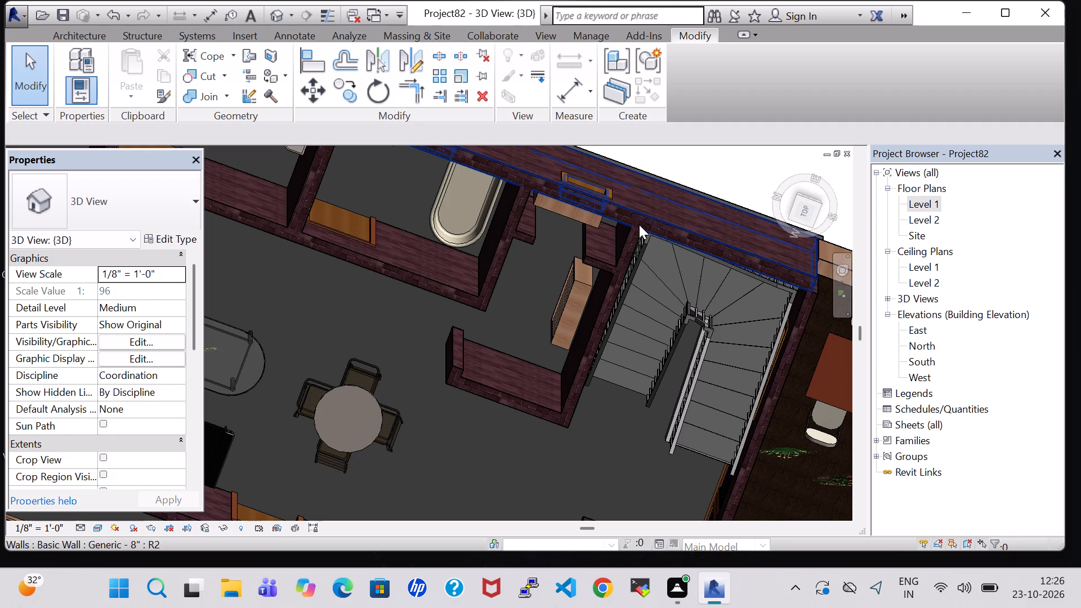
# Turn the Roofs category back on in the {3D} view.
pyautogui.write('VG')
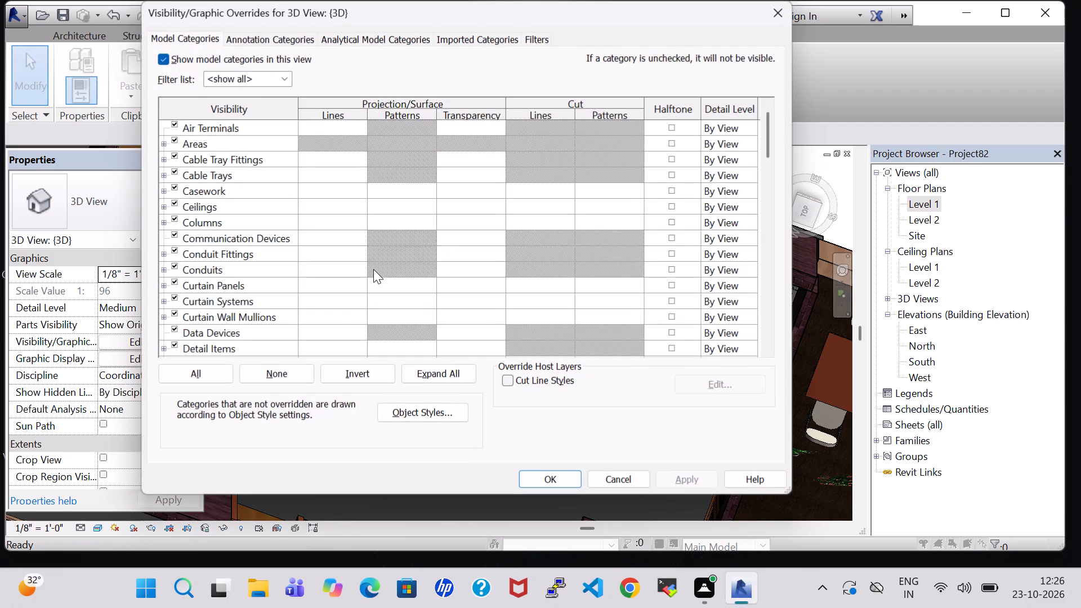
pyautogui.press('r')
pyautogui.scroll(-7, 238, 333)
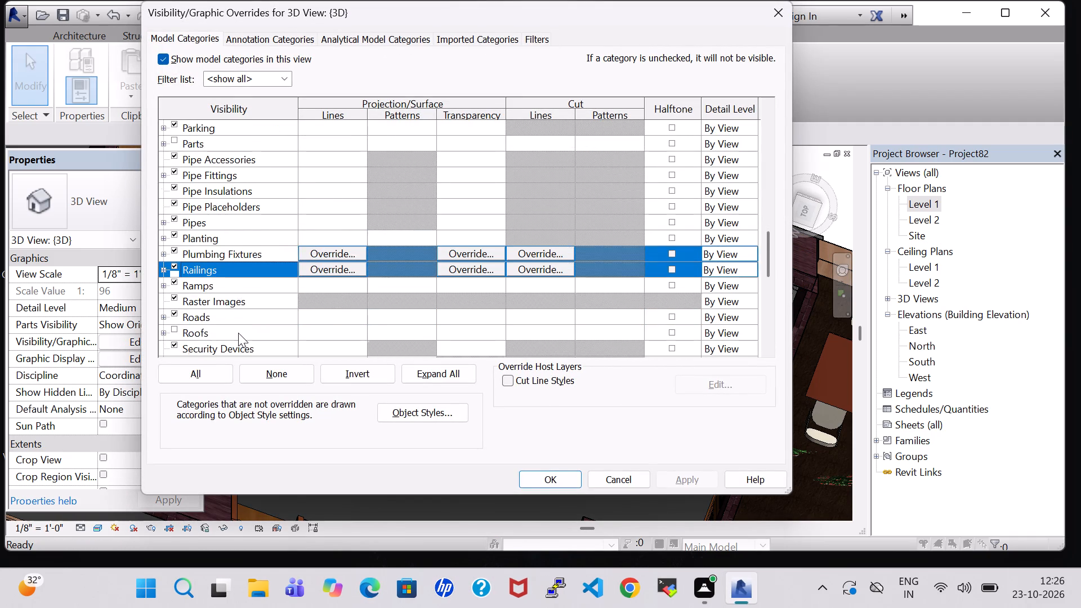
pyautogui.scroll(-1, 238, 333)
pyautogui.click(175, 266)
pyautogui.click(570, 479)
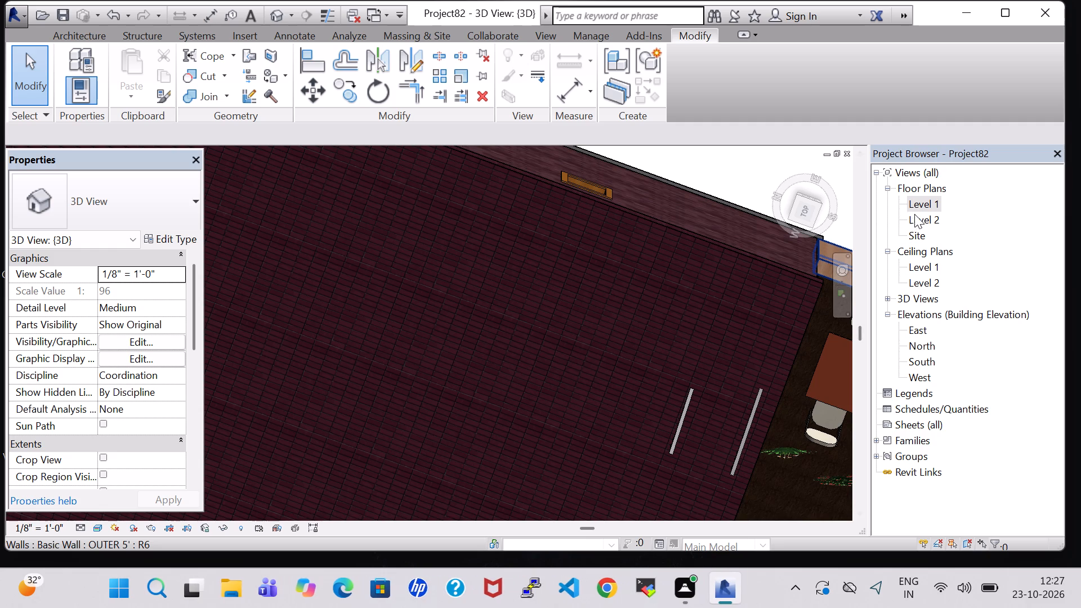
# Return to the Level 1 floor plan and examine the furniture and labels in all rooms, from the verandha up to the bedrooms.
pyautogui.doubleClick(922, 204)
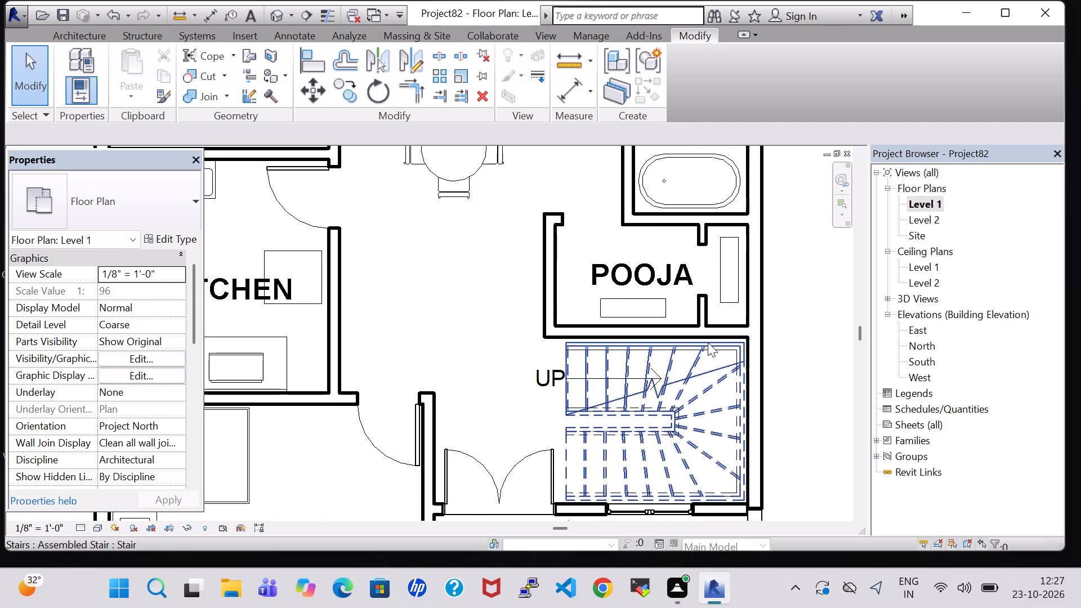
pyautogui.scroll(-7, 704, 346)
pyautogui.moveTo(783, 362); pyautogui.dragTo(774, 299, button='middle')
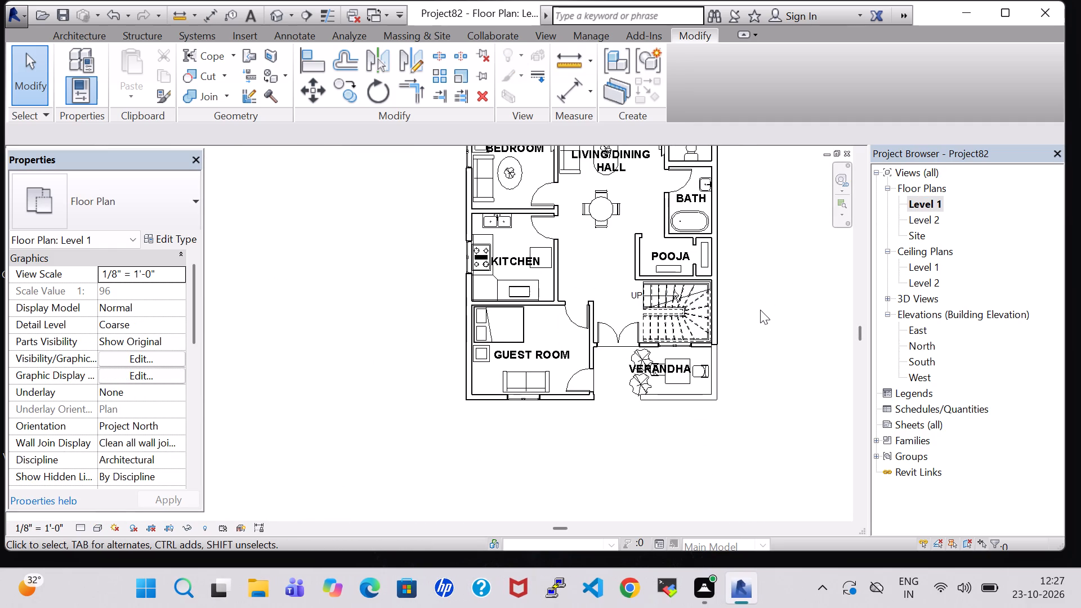
pyautogui.scroll(1, 760, 310)
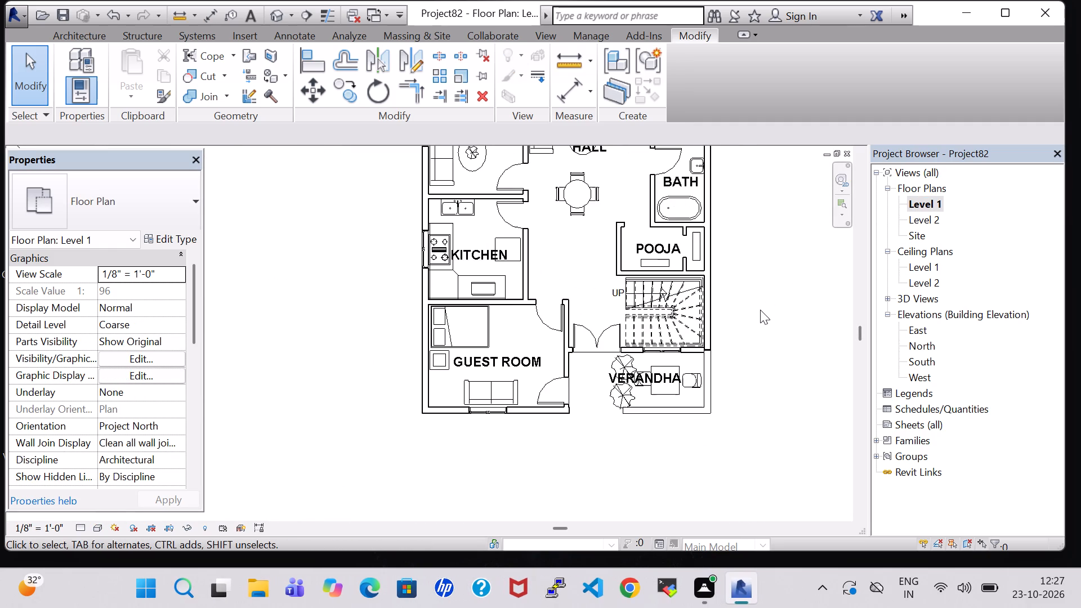
pyautogui.scroll(2, 760, 310)
pyautogui.moveTo(760, 310); pyautogui.dragTo(792, 336, button='middle')
pyautogui.scroll(1, 760, 310)
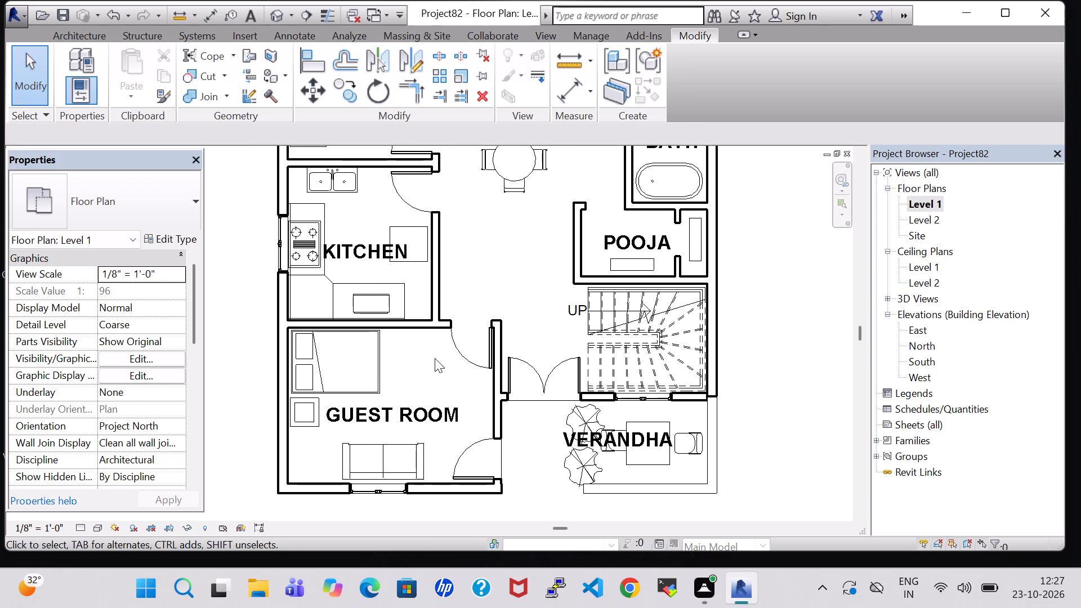
pyautogui.click(518, 239)
pyautogui.moveTo(461, 256); pyautogui.dragTo(526, 299, button='middle')
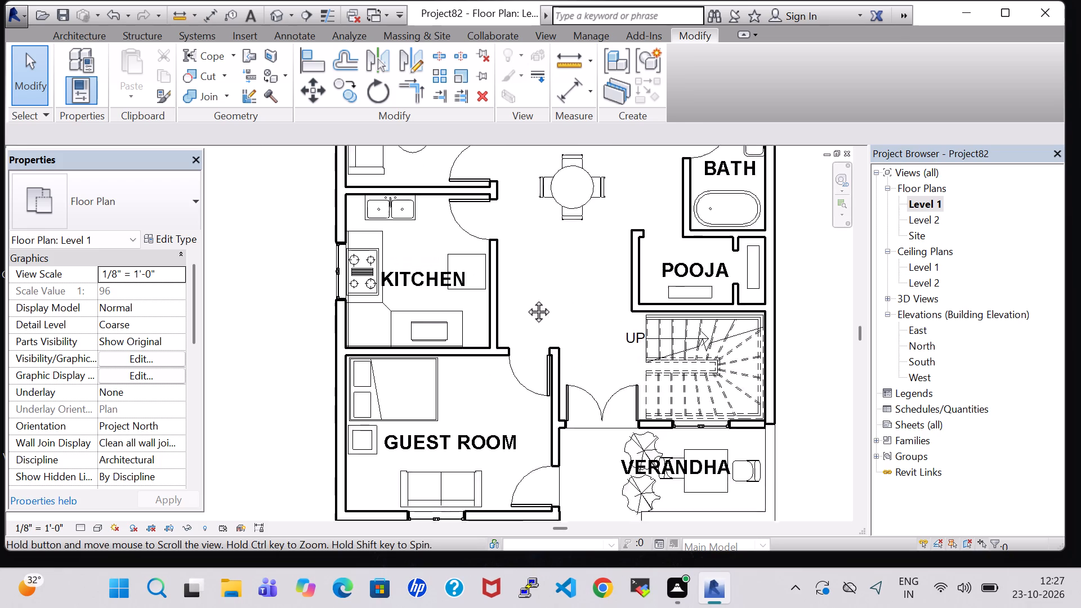
pyautogui.moveTo(526, 299); pyautogui.dragTo(534, 400, button='middle')
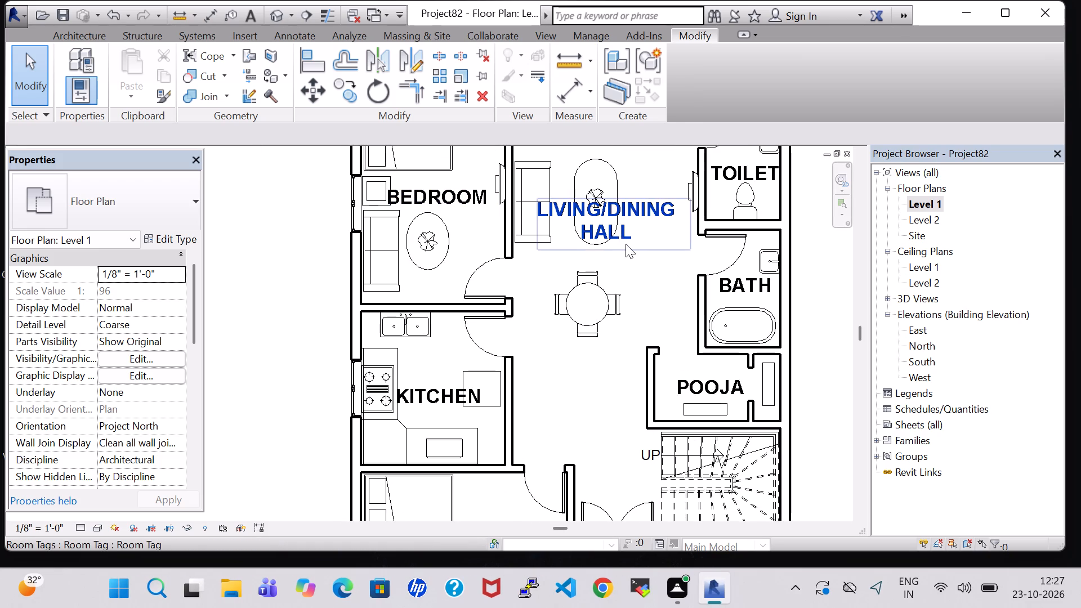
pyautogui.scroll(1, 626, 244)
pyautogui.moveTo(626, 244); pyautogui.dragTo(645, 313, button='middle')
pyautogui.scroll(-4, 562, 342)
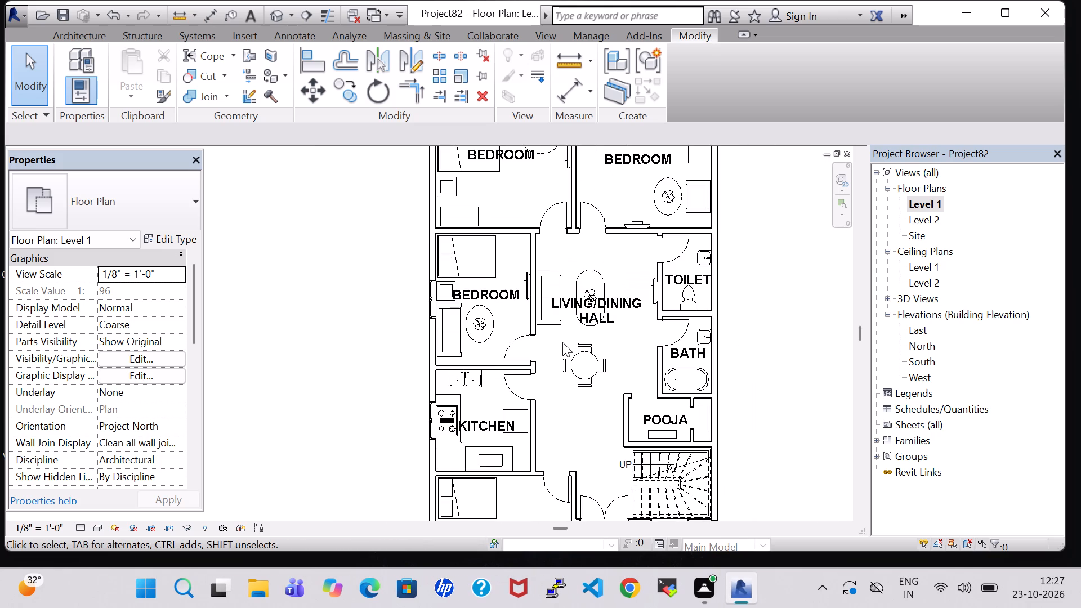
pyautogui.moveTo(565, 430); pyautogui.dragTo(546, 314, button='middle')
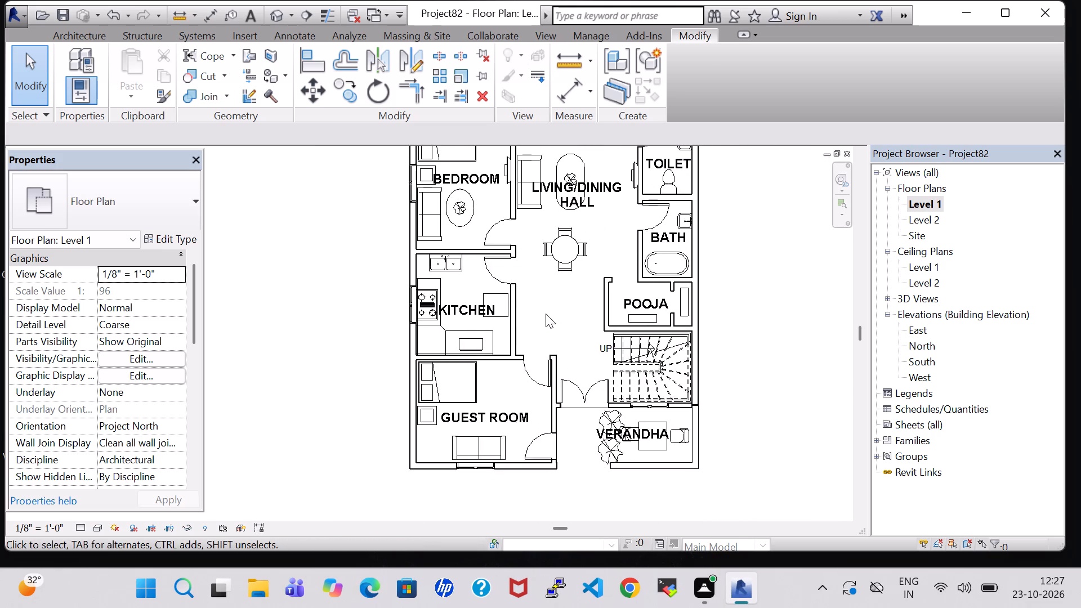
pyautogui.moveTo(546, 314); pyautogui.dragTo(582, 385, button='middle')
pyautogui.moveTo(584, 394); pyautogui.dragTo(603, 488, button='middle')
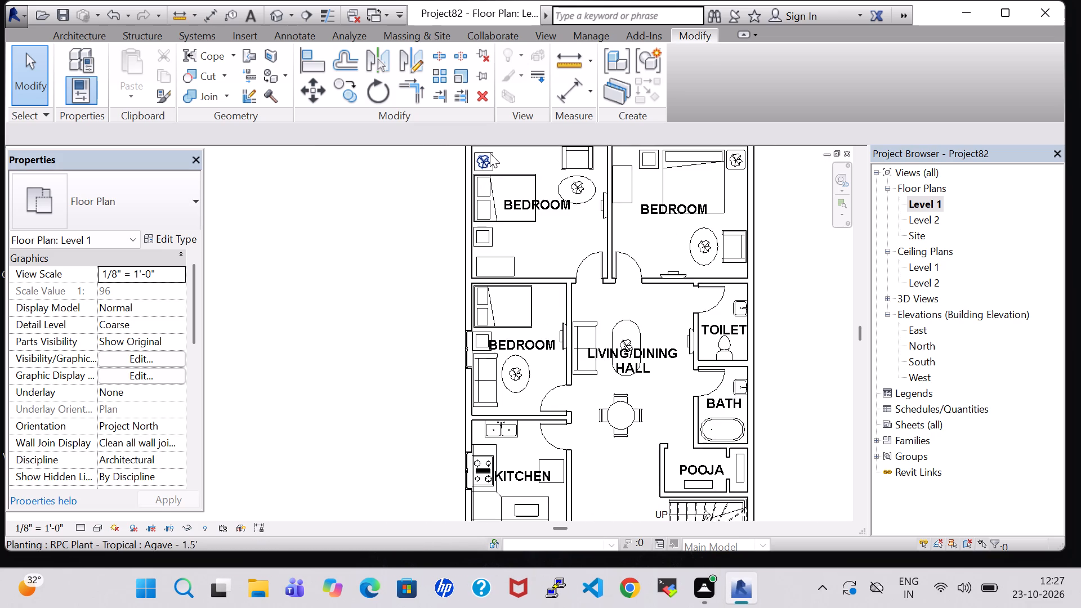
# Place a copy of the bedroom's 24" x 24" Table-End in the guest room corner beside the sofa.
pyautogui.scroll(6, 497, 160)
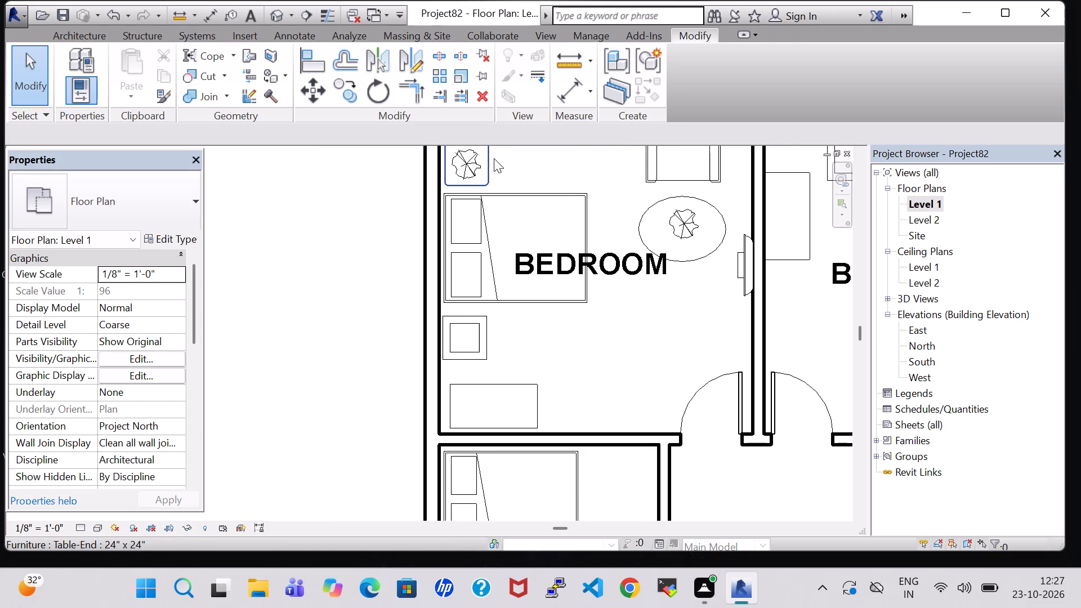
pyautogui.click(494, 158)
pyautogui.rightClick(494, 158)
pyautogui.click(553, 287)
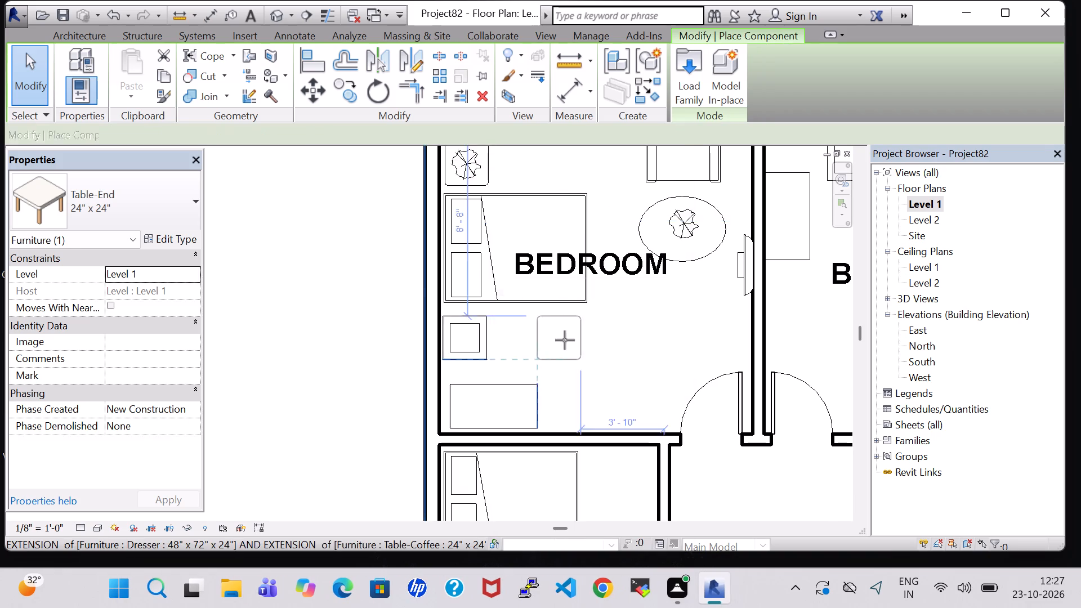
pyautogui.scroll(-7, 565, 342)
pyautogui.moveTo(565, 343); pyautogui.dragTo(577, 208, button='middle')
pyautogui.moveTo(583, 430); pyautogui.dragTo(596, 319, button='middle')
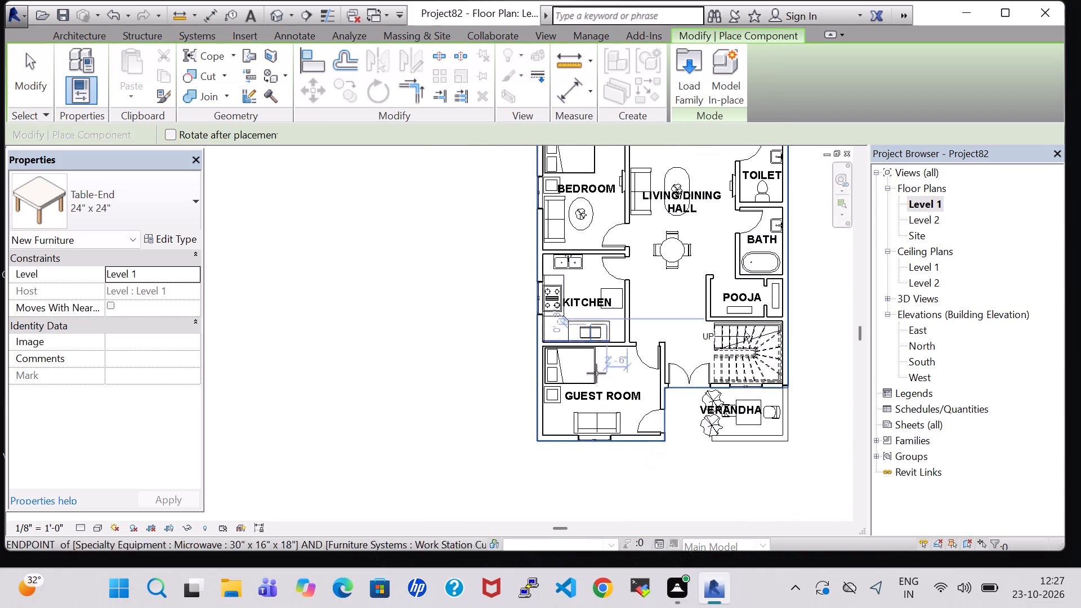
pyautogui.scroll(10, 601, 401)
pyautogui.moveTo(434, 487); pyautogui.dragTo(449, 386, button='middle')
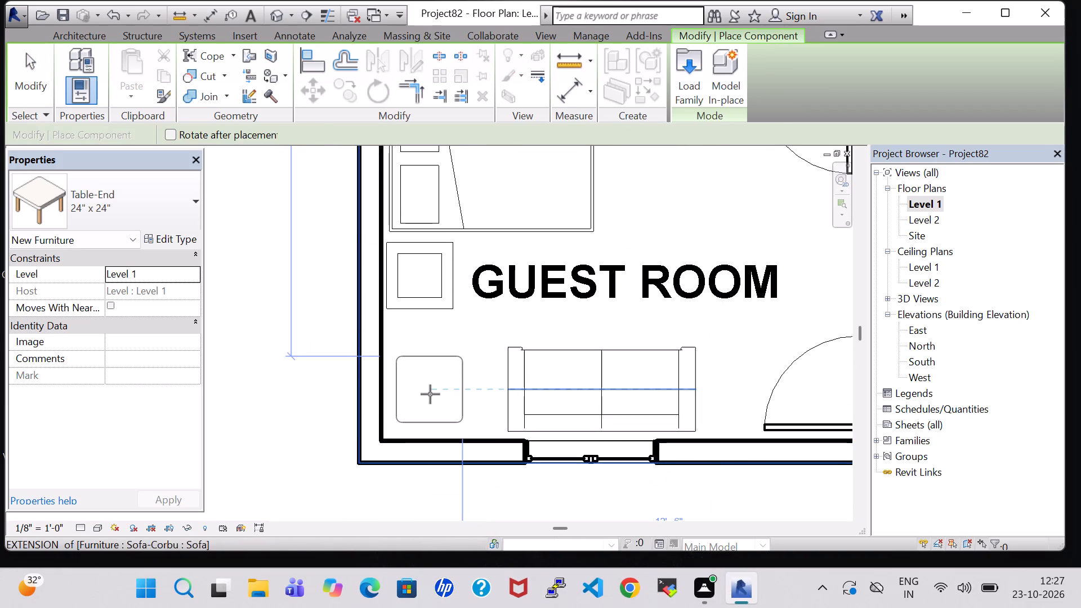
pyautogui.click(430, 394)
pyautogui.scroll(-6, 445, 365)
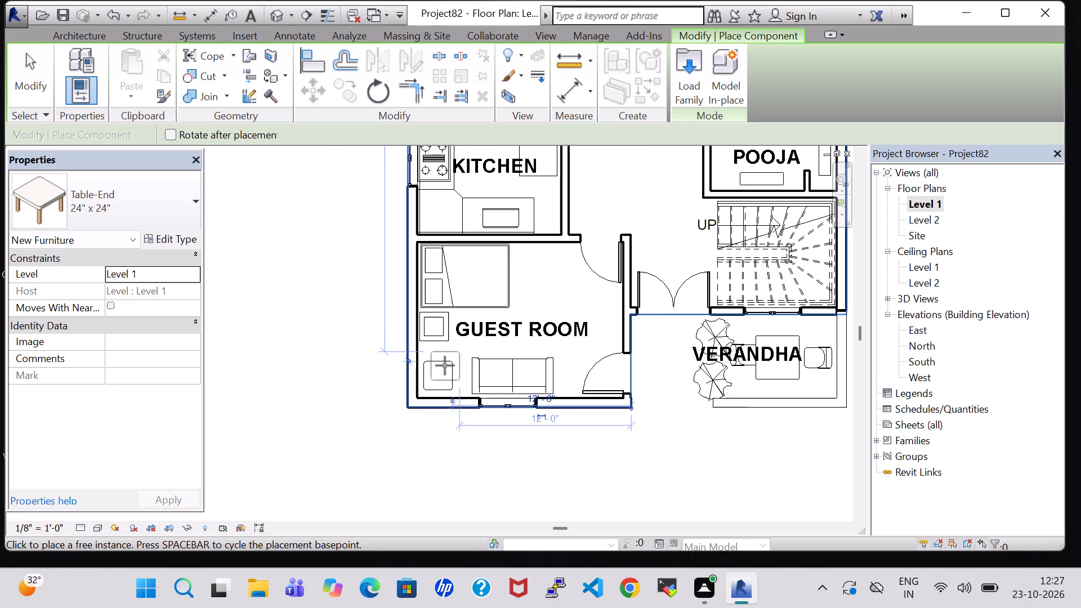
pyautogui.press('Escape')
pyautogui.scroll(-1, 445, 365)
pyautogui.press('Escape')
# Place a copy of the bedroom's RPC Plant Tropical Agave - 1.5' at the sofa-side edge of the guest room end table.
pyautogui.scroll(-4, 445, 365)
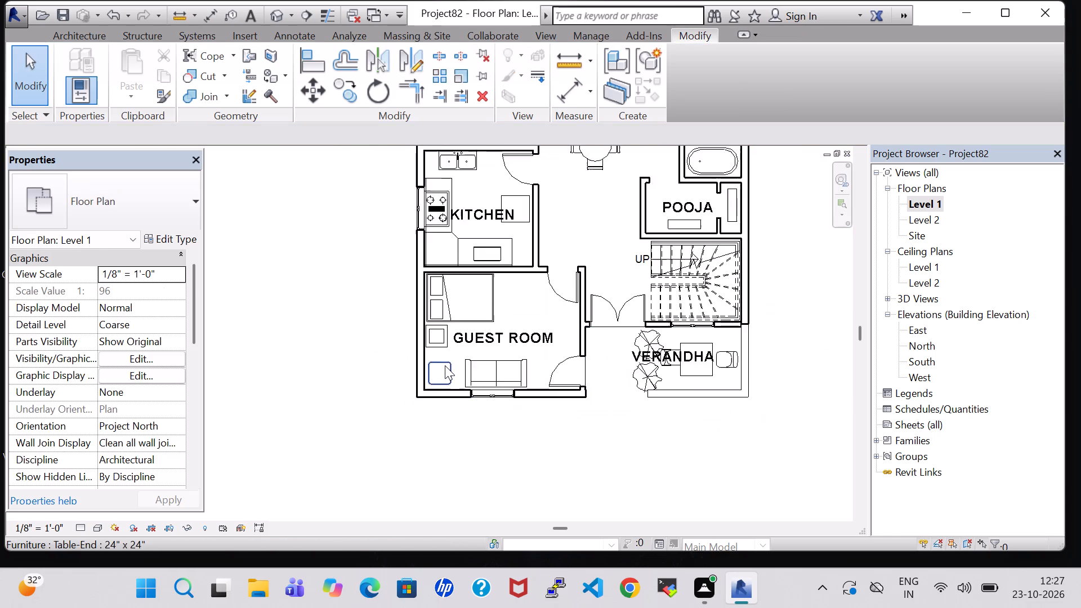
pyautogui.scroll(-5, 445, 365)
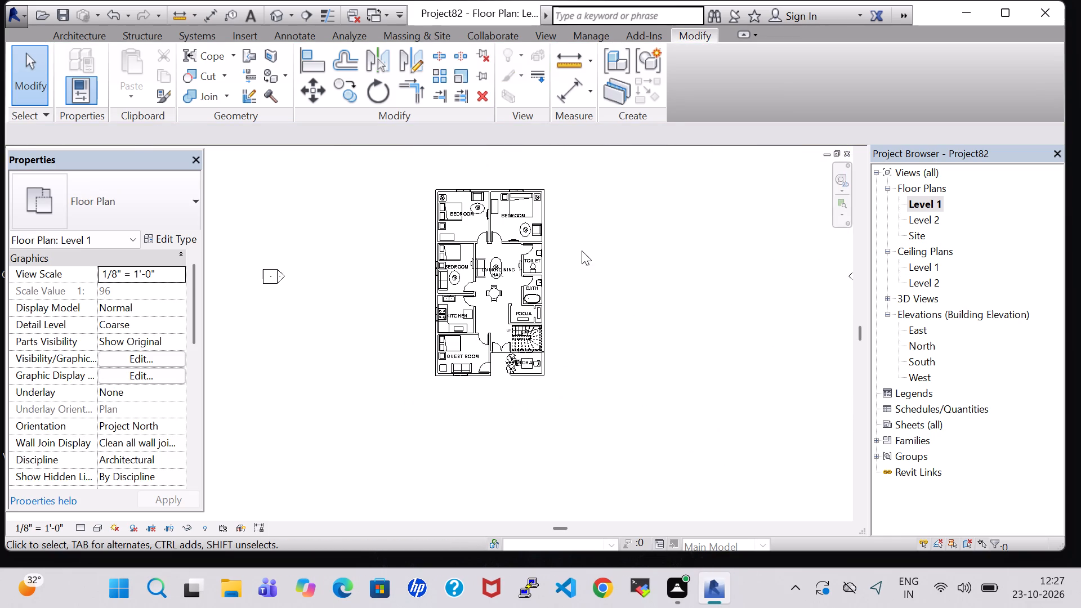
pyautogui.scroll(5, 618, 338)
pyautogui.moveTo(550, 261); pyautogui.dragTo(750, 501, button='middle')
pyautogui.scroll(1, 550, 261)
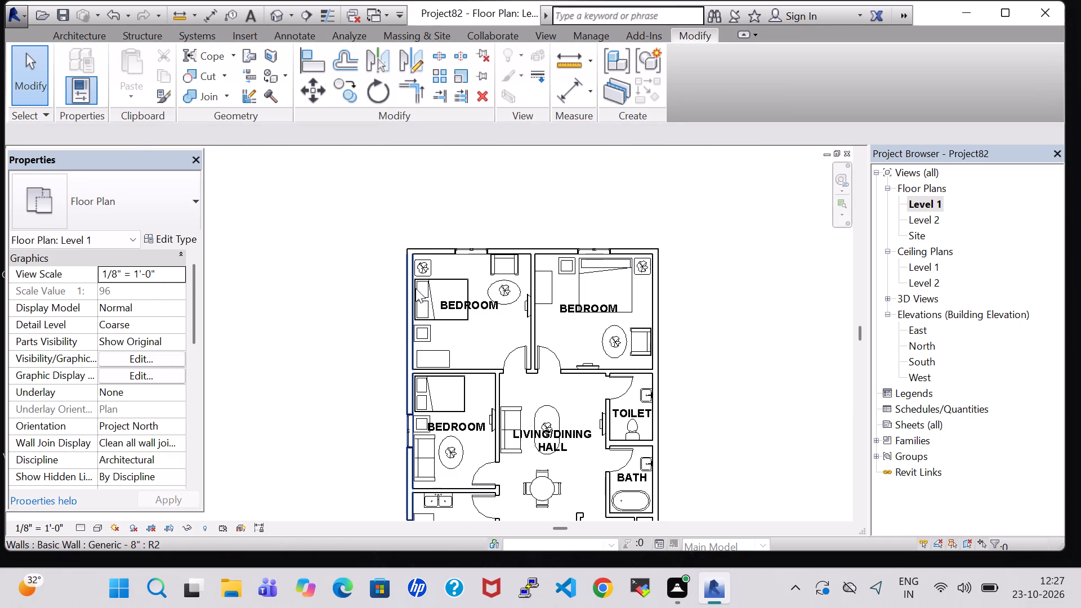
pyautogui.click(423, 266)
pyautogui.rightClick(423, 266)
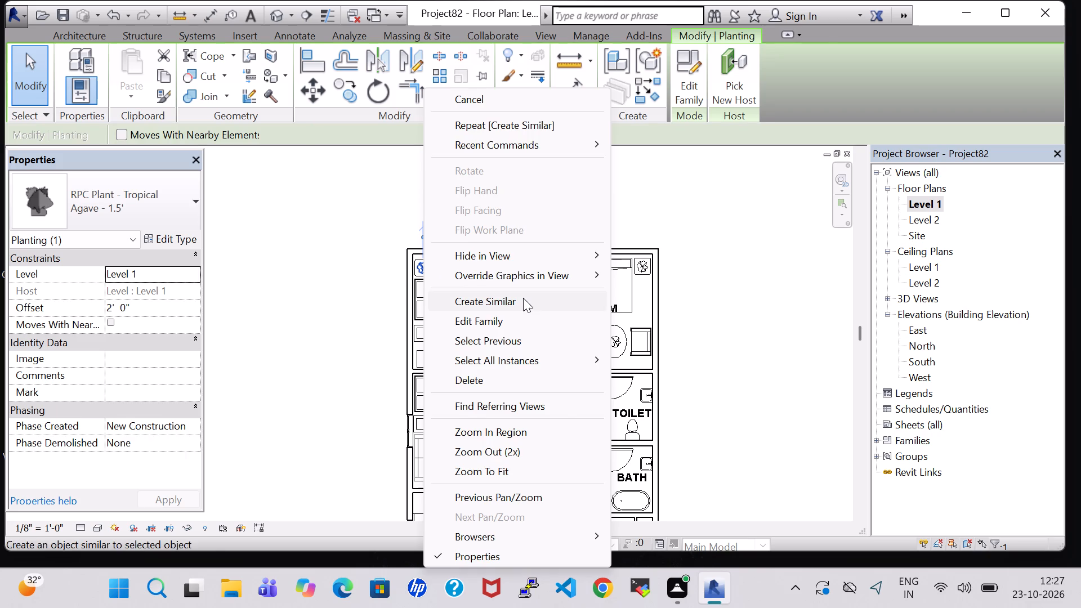
pyautogui.click(523, 298)
pyautogui.moveTo(761, 376); pyautogui.dragTo(721, 224, button='middle')
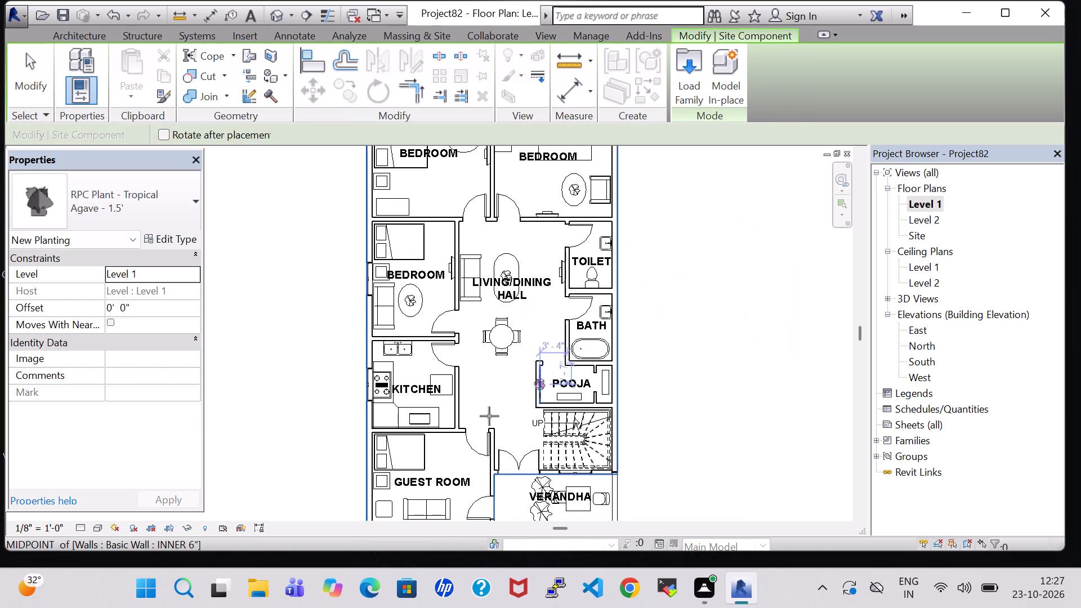
pyautogui.moveTo(480, 415); pyautogui.dragTo(528, 275, button='middle')
pyautogui.scroll(3, 476, 337)
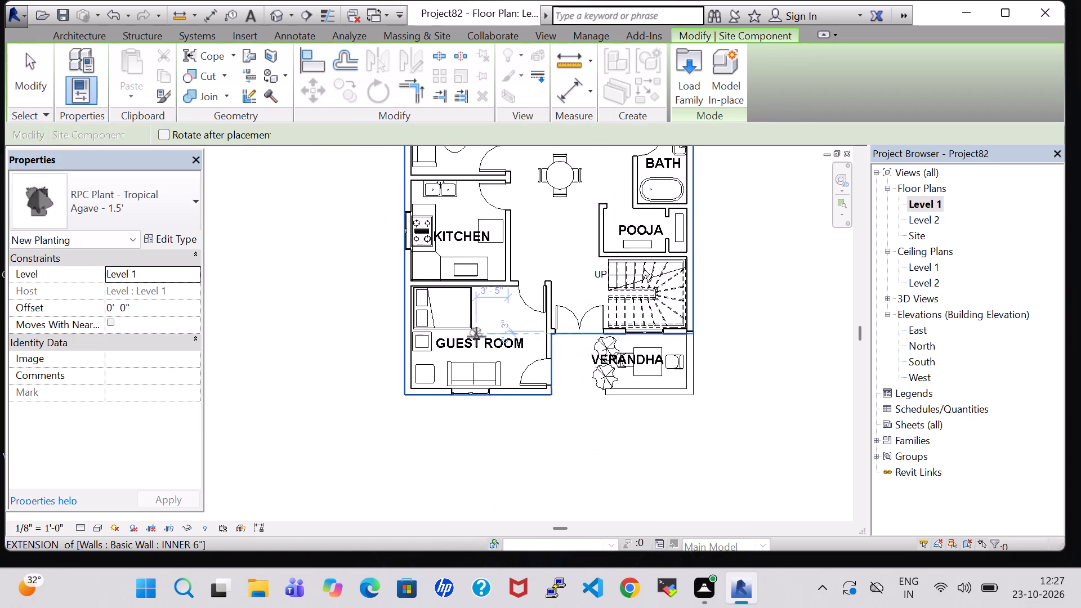
pyautogui.scroll(2, 476, 337)
pyautogui.click(401, 399)
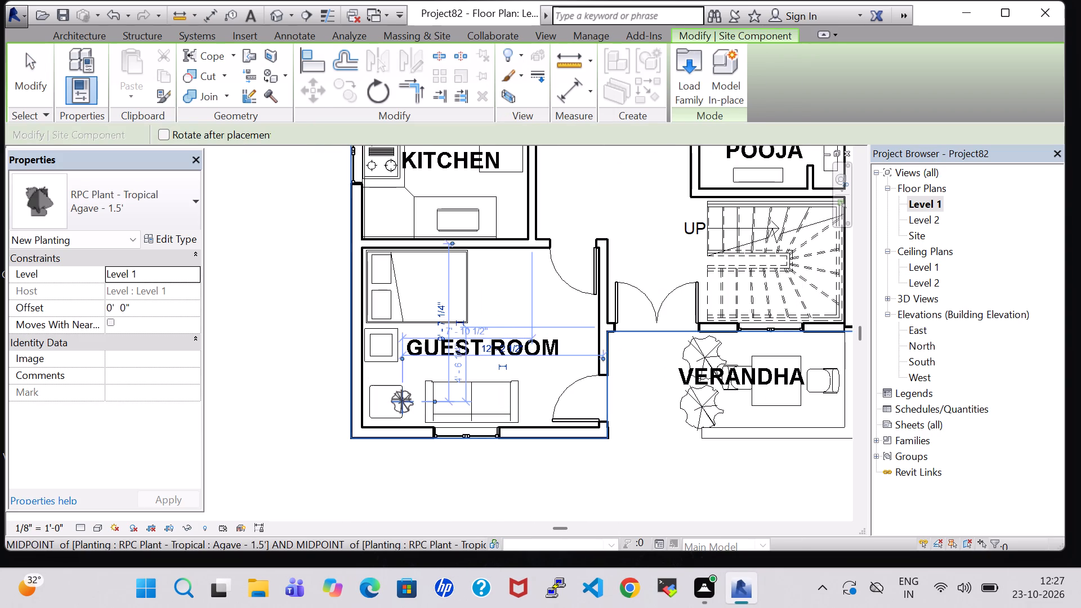
pyautogui.press('Escape')
pyautogui.press('Escape')
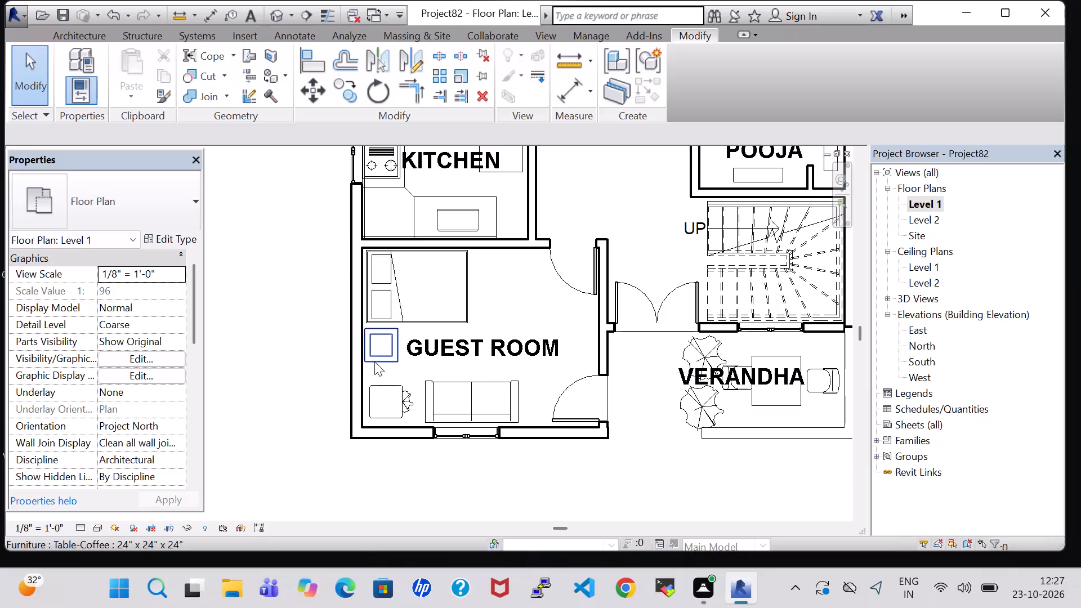
# Check the type dimensions of the guest room's end table.
pyautogui.click(373, 382)
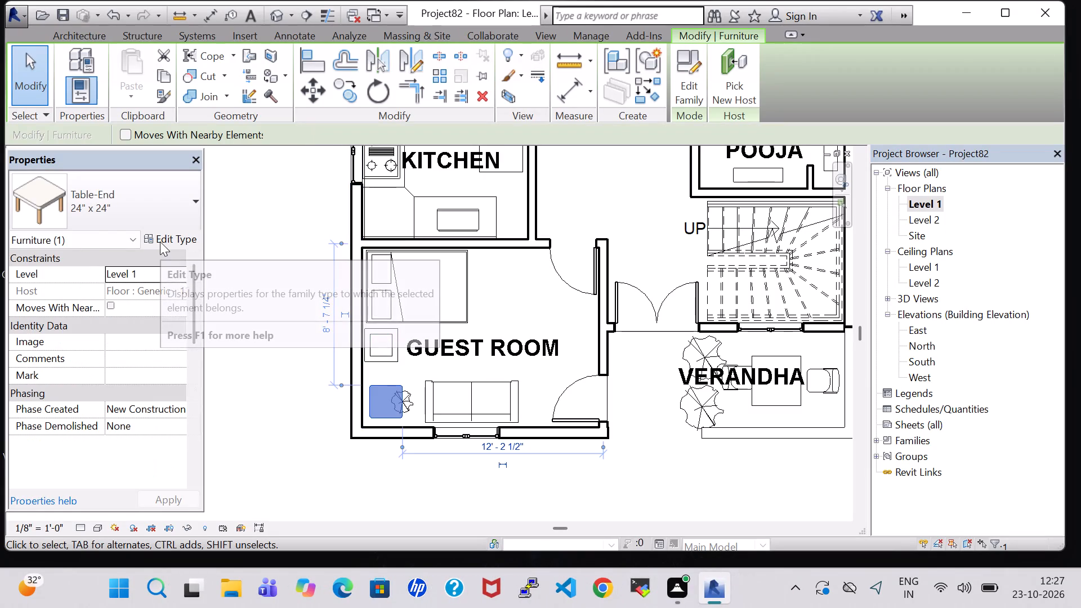
pyautogui.click(161, 240)
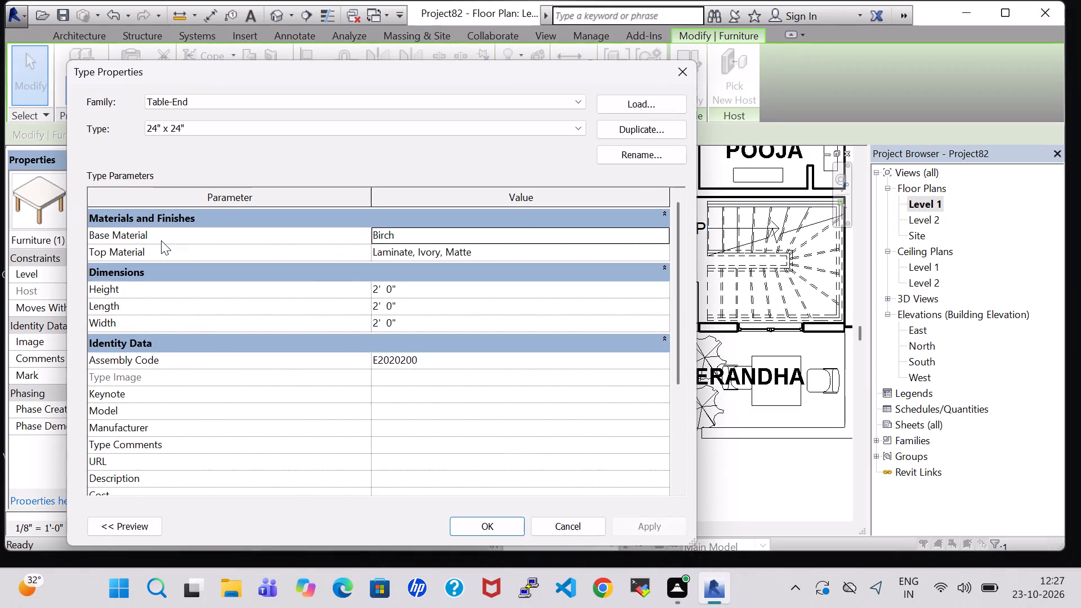
pyautogui.click(676, 74)
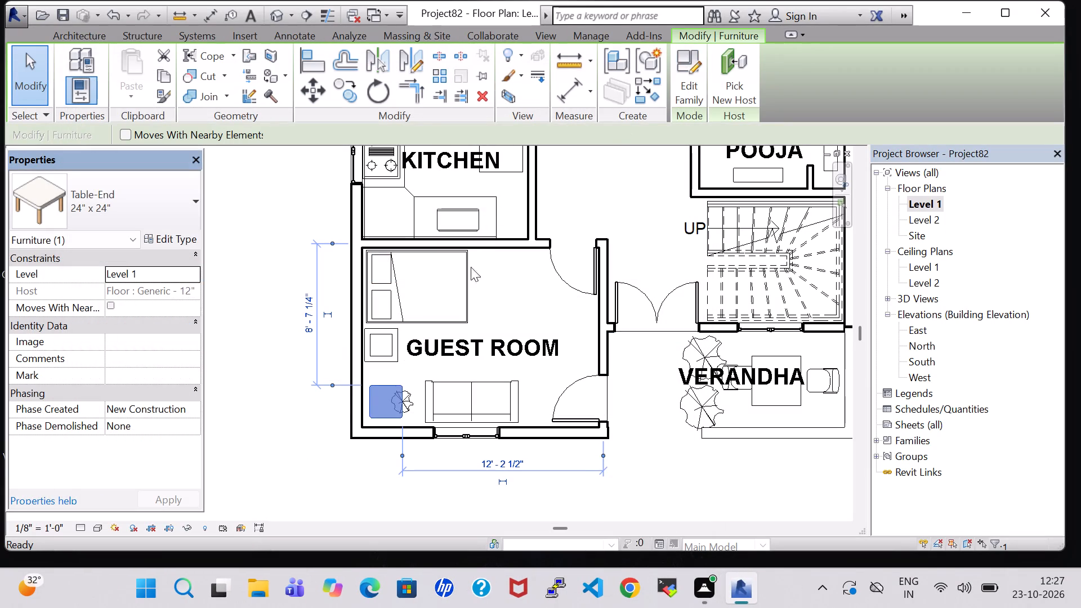
pyautogui.click(507, 292)
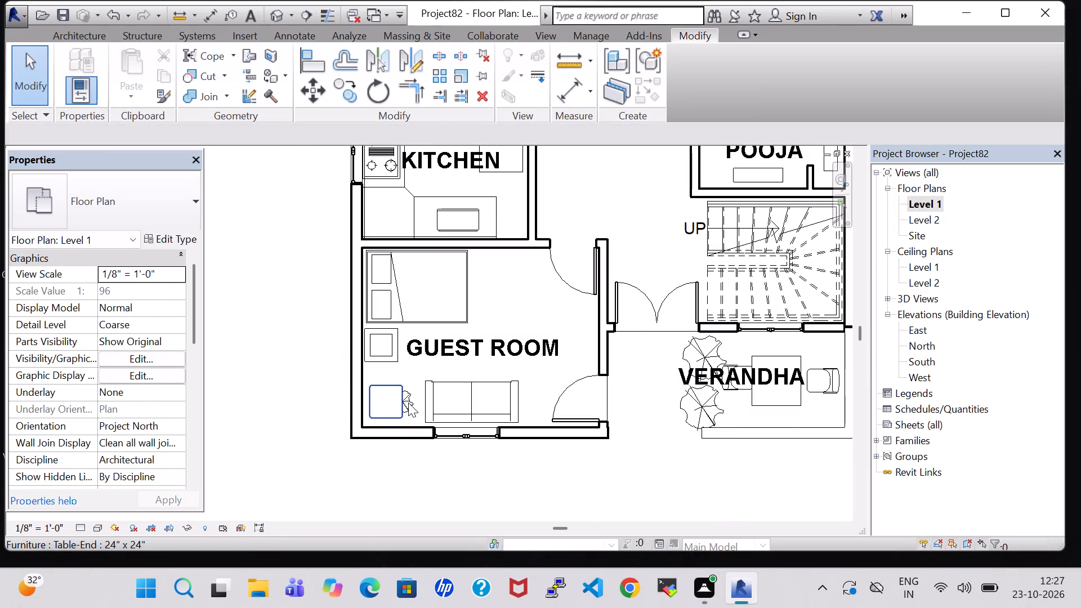
# Set the guest room agave plant's offset to 2' 0" above Level 1.
pyautogui.scroll(6, 408, 403)
pyautogui.click(417, 400)
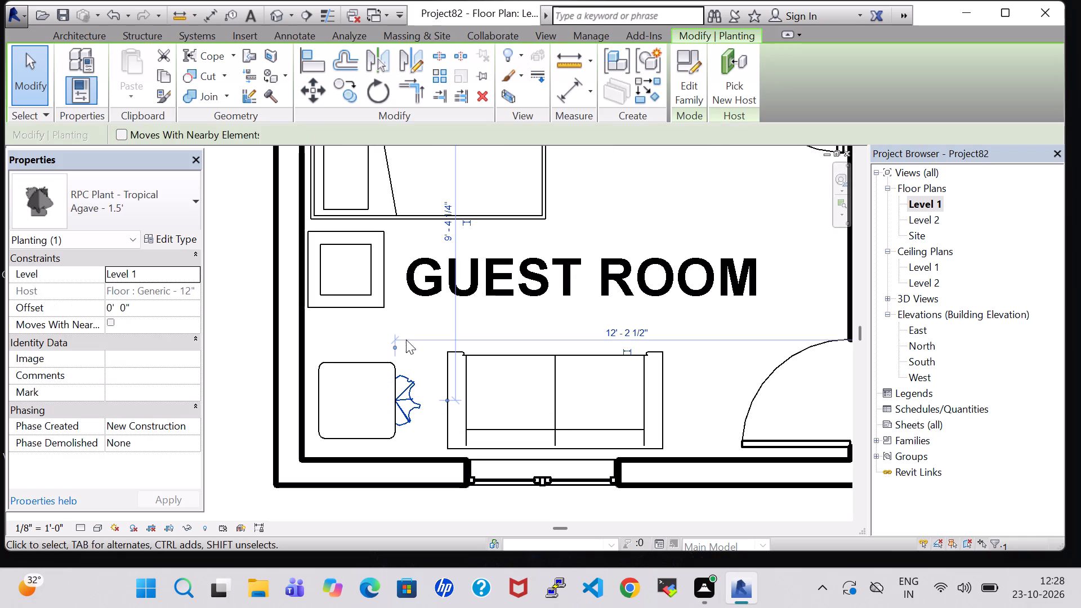
pyautogui.click(411, 389)
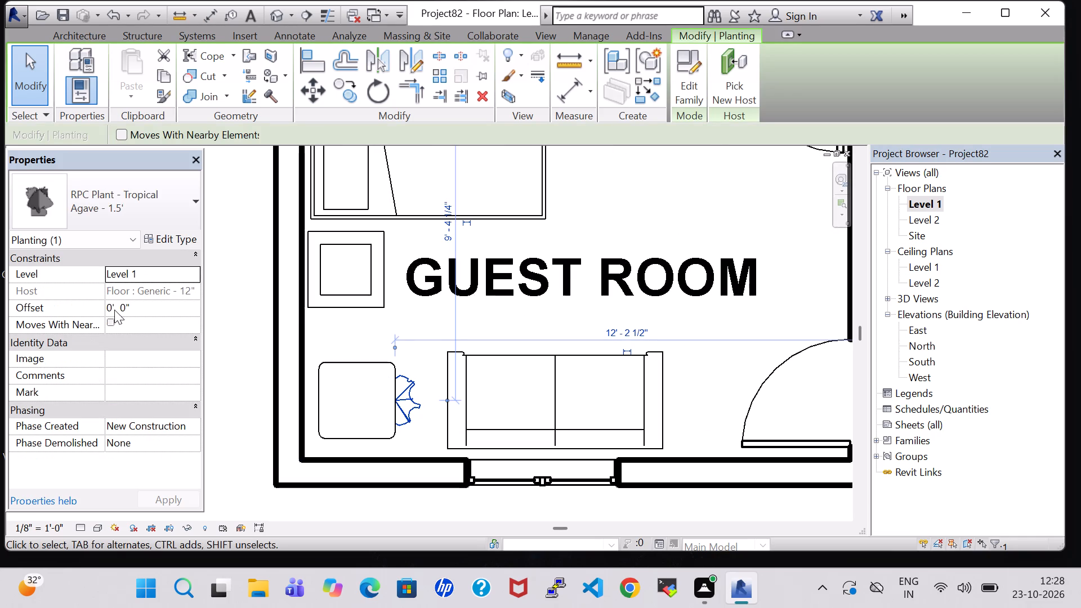
pyautogui.click(113, 310)
pyautogui.press('BackSpace')
pyautogui.press('2')
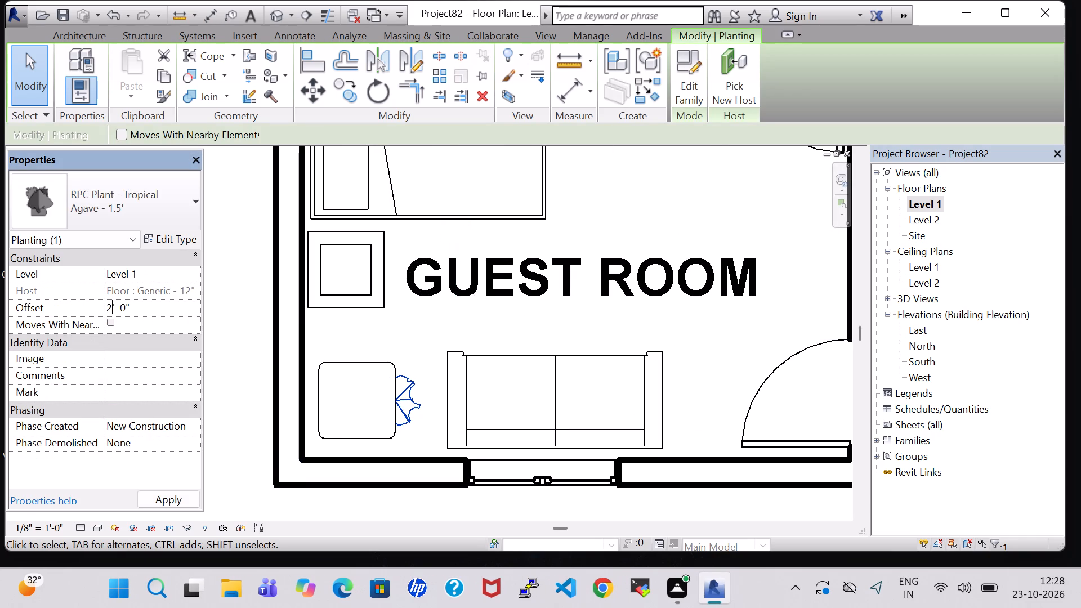
pyautogui.click(178, 504)
pyautogui.click(412, 512)
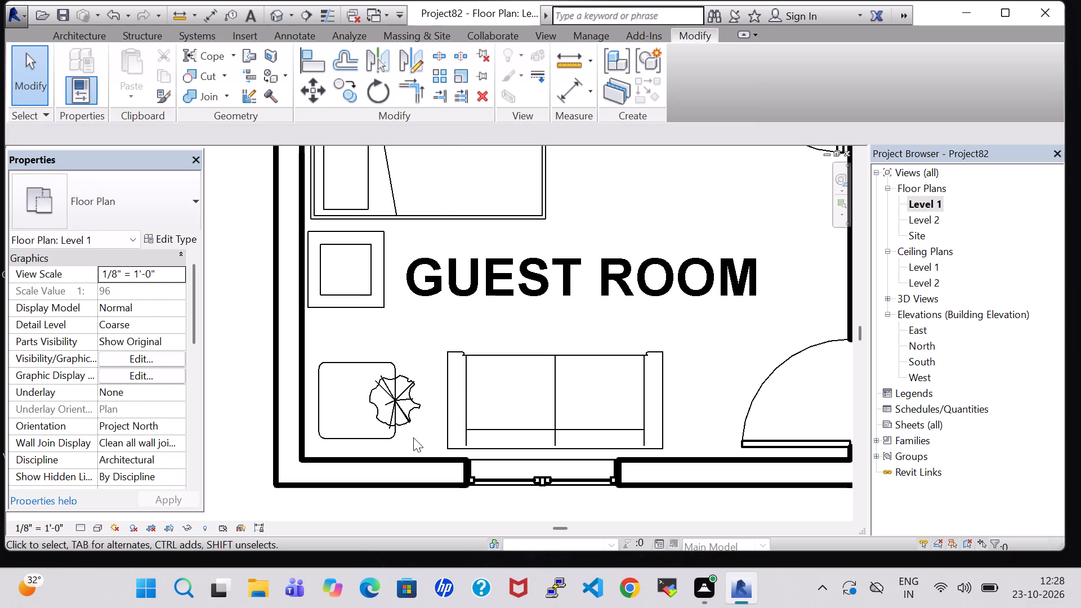
# Nudge the agave plant away from the sofa to centre it on the guest room end table.
pyautogui.press('Left')
pyautogui.press('Left')
pyautogui.press('Left')
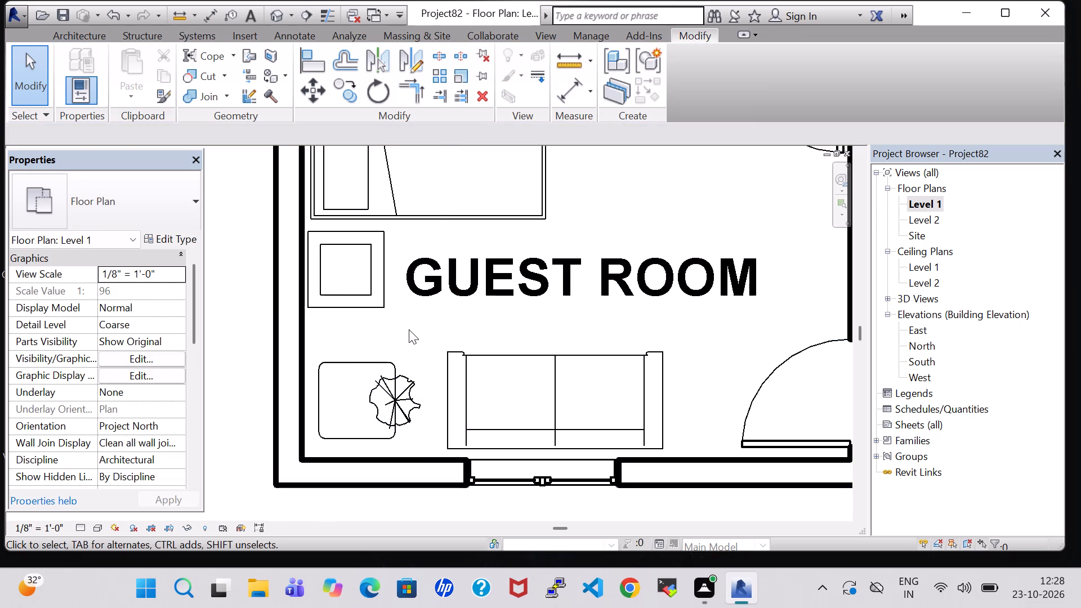
pyautogui.click(405, 384)
pyautogui.press('Left')
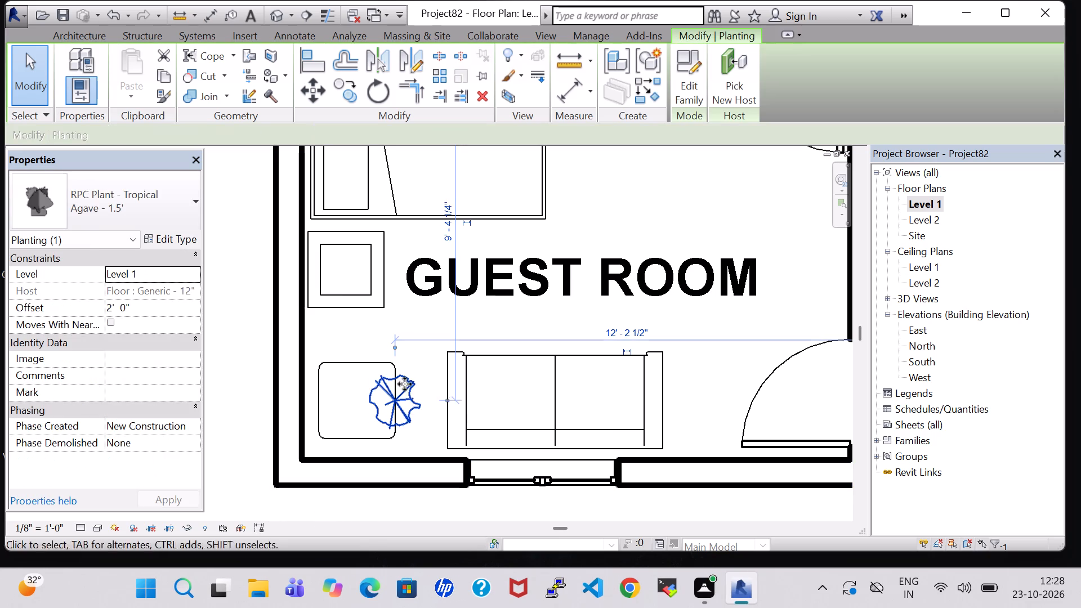
pyautogui.press('Left')
pyautogui.press('Left')
pyautogui.press('Left')
pyautogui.press('Left')
pyautogui.press('Left')
pyautogui.press('Left')
pyautogui.press('Left')
pyautogui.press('Left')
pyautogui.press('Left')
pyautogui.press('Left')
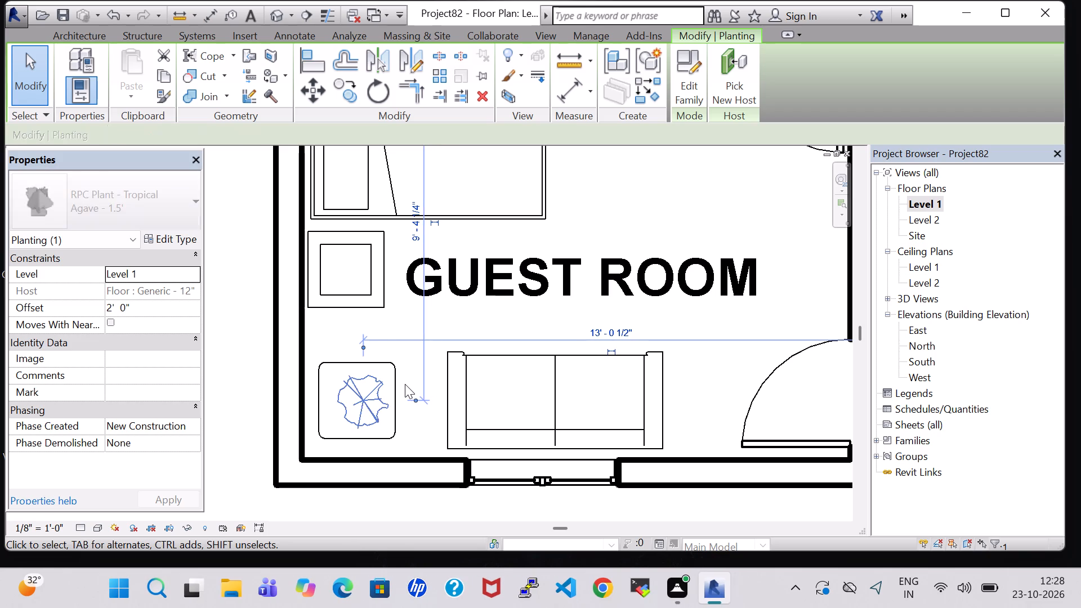
pyautogui.click(734, 189)
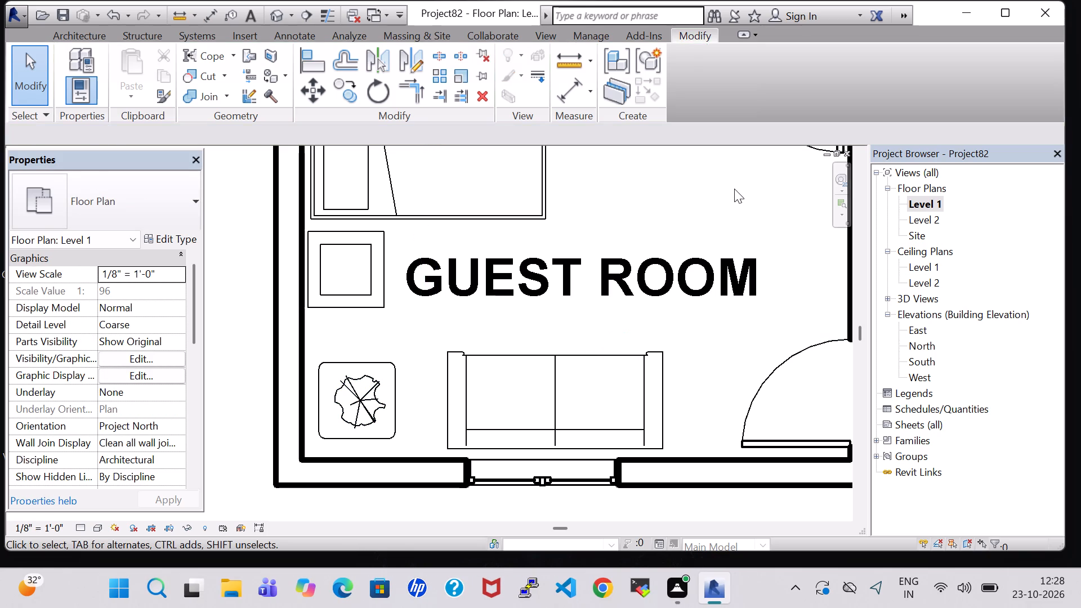
# Examine the house in the {3D} view, from the roof down to the verandha and guest room exterior.
pyautogui.scroll(-7, 734, 193)
pyautogui.moveTo(733, 196); pyautogui.dragTo(684, 249, button='middle')
pyautogui.moveTo(685, 247); pyautogui.dragTo(591, 306, button='middle')
pyautogui.scroll(2, 591, 306)
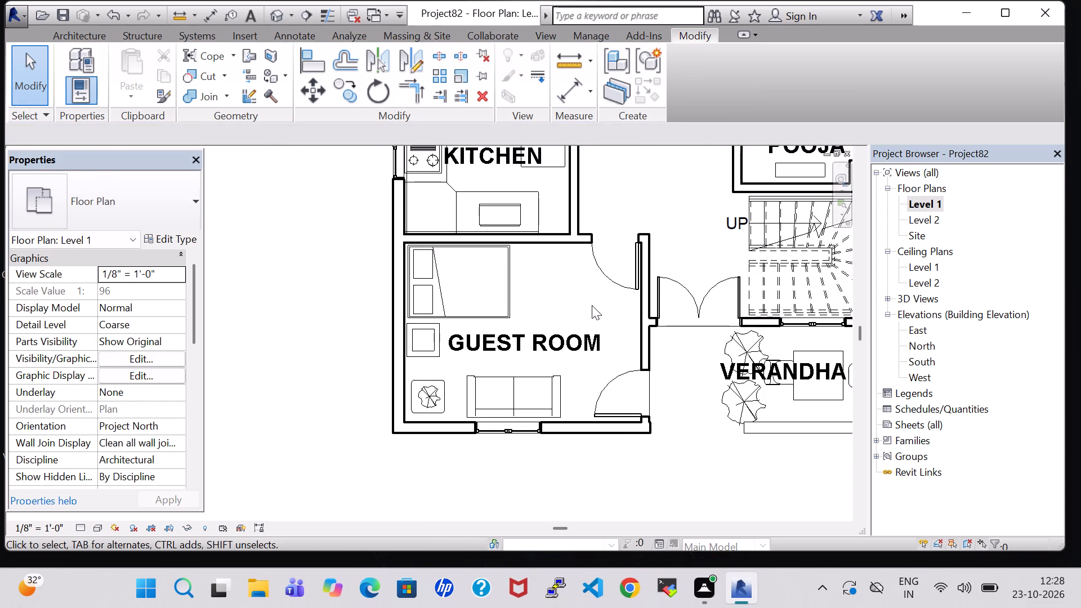
pyautogui.moveTo(592, 305); pyautogui.dragTo(589, 299, button='middle')
pyautogui.scroll(1, 592, 305)
pyautogui.click(274, 11)
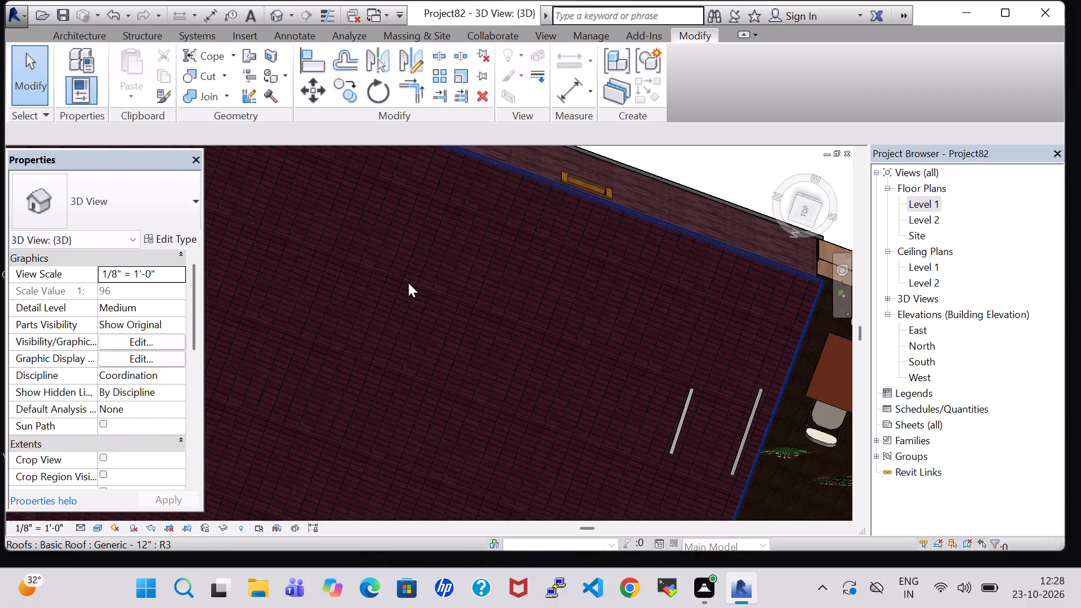
pyautogui.scroll(-6, 408, 285)
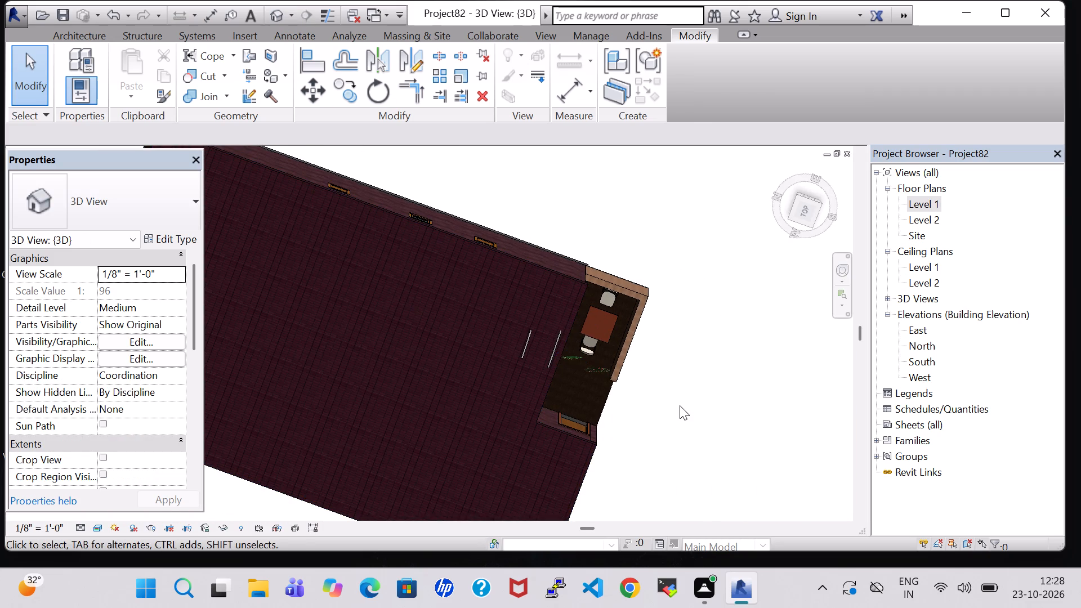
pyautogui.moveTo(682, 425); pyautogui.dragTo(633, 354, button='middle')
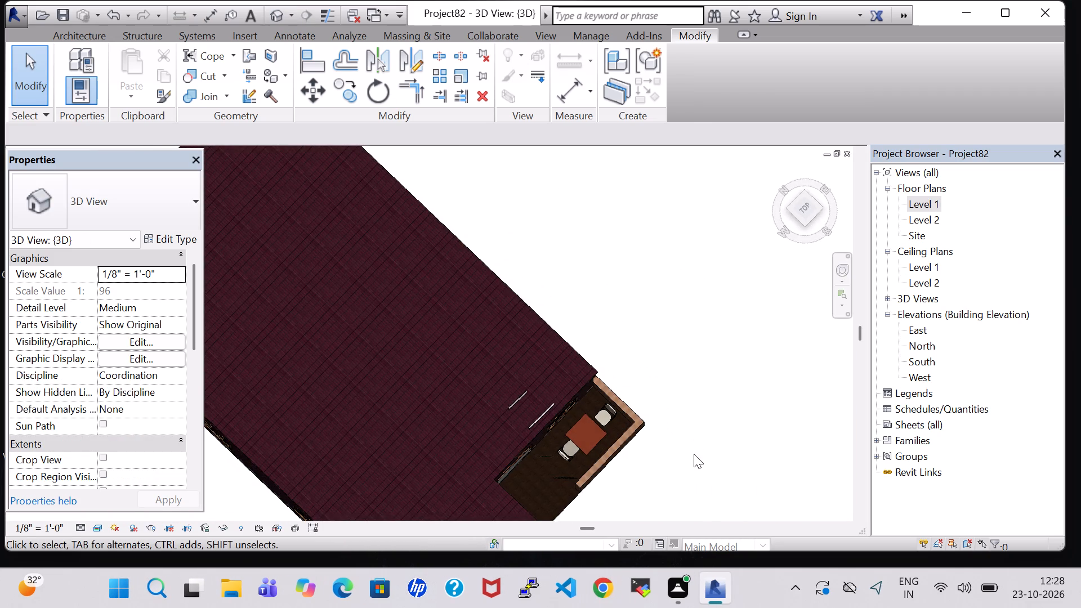
pyautogui.moveTo(691, 464); pyautogui.dragTo(663, 373, button='middle')
pyautogui.moveTo(689, 454); pyautogui.dragTo(649, 346, button='middle')
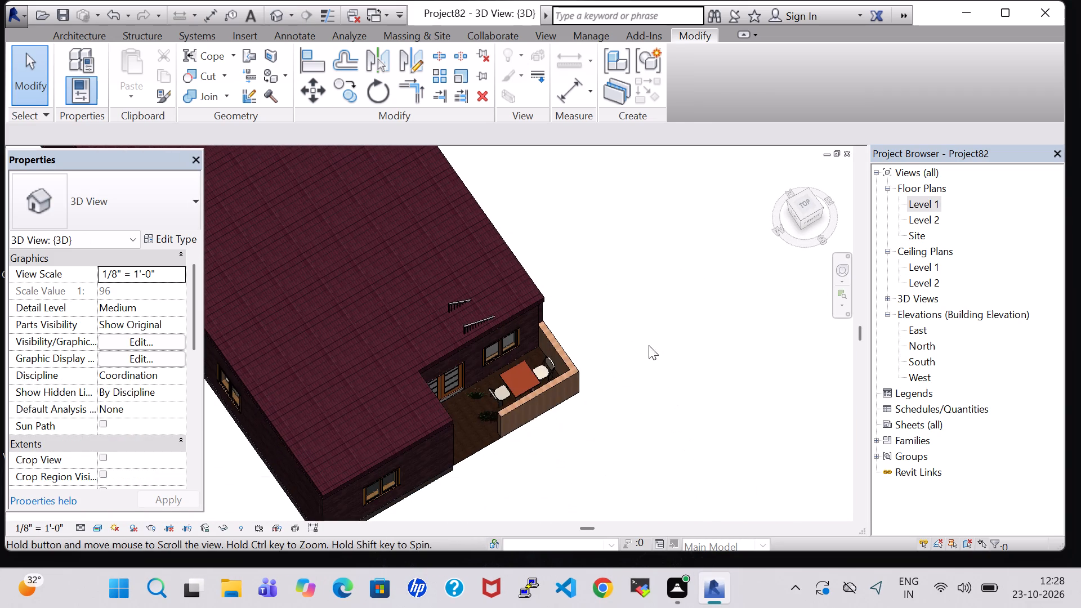
pyautogui.moveTo(619, 417); pyautogui.dragTo(602, 351, button='middle')
pyautogui.scroll(2, 574, 415)
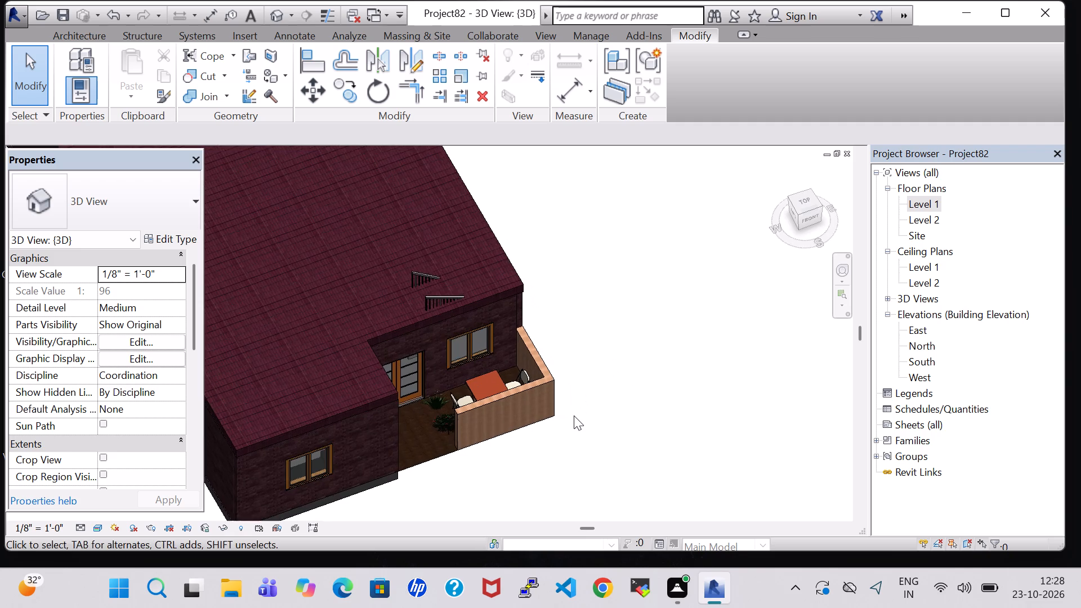
pyautogui.scroll(1, 574, 415)
pyautogui.scroll(1, 534, 447)
pyautogui.moveTo(534, 447); pyautogui.dragTo(589, 417, button='middle')
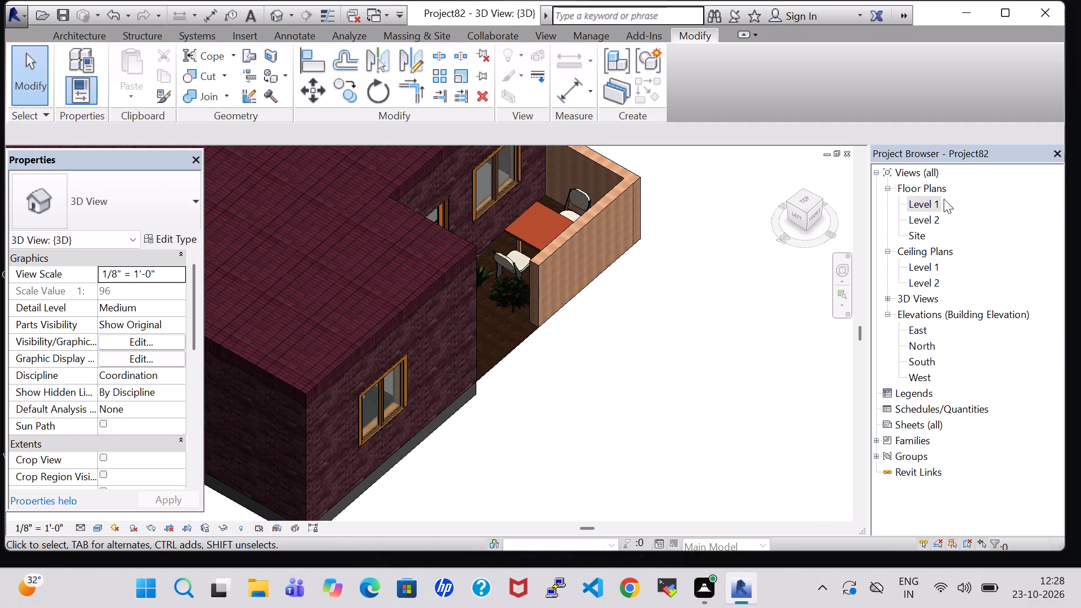
# Return to the Level 1 floor plan and examine the guest room layout.
pyautogui.doubleClick(929, 201)
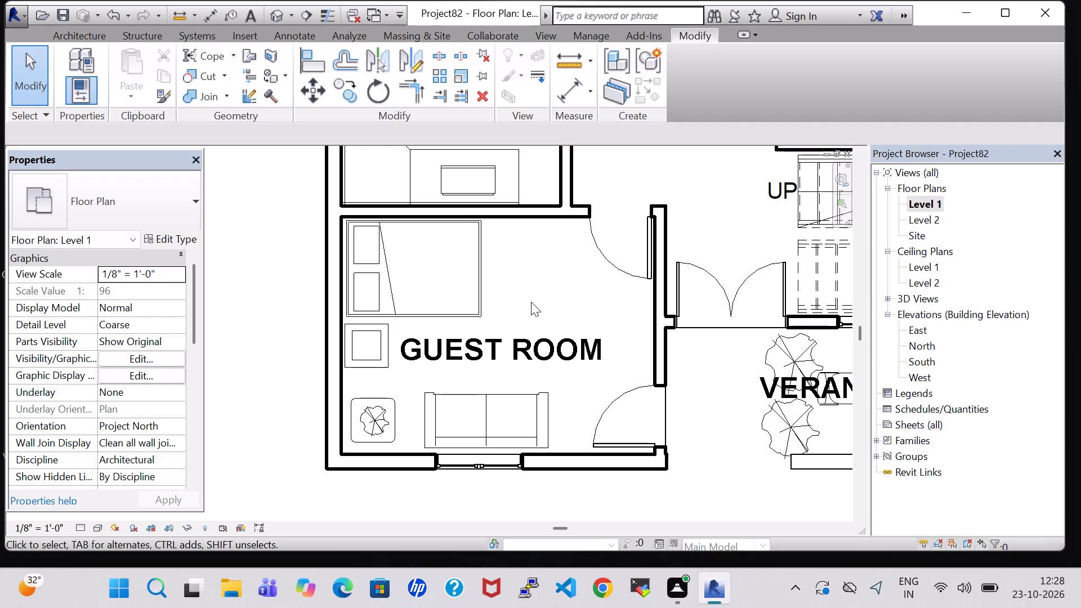
pyautogui.scroll(-2, 531, 302)
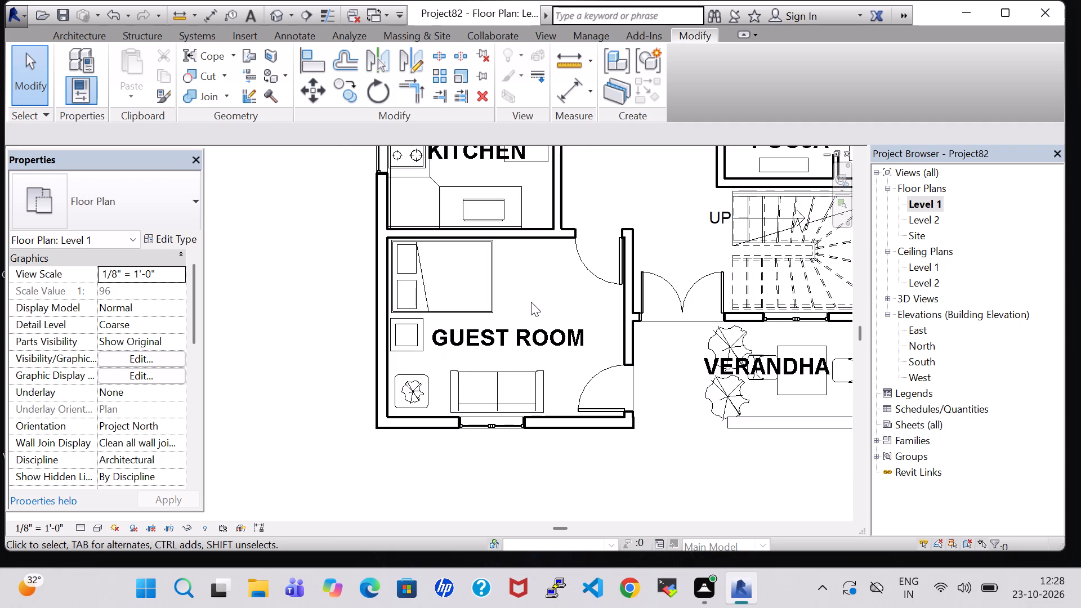
pyautogui.scroll(2, 531, 302)
pyautogui.middleClick(531, 302)
pyautogui.scroll(1, 531, 302)
pyautogui.scroll(-1, 531, 302)
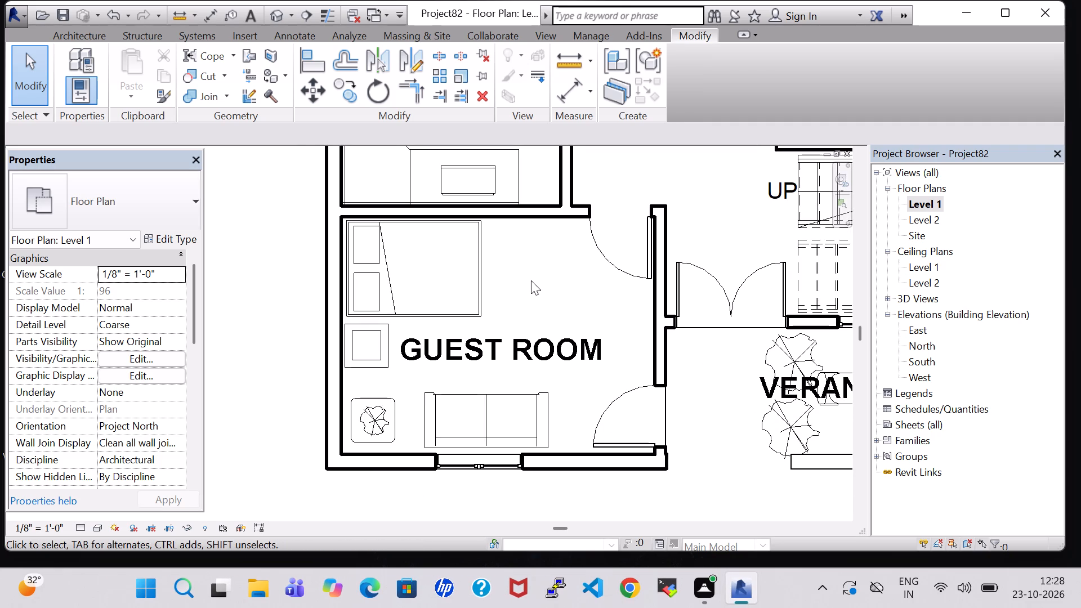
# Examine the guest room furniture layout and the adjoining kitchen and verandha on the Level 1 floor plan.
pyautogui.moveTo(531, 278); pyautogui.dragTo(532, 323, button='middle')
pyautogui.scroll(-5, 532, 323)
pyautogui.scroll(2, 532, 323)
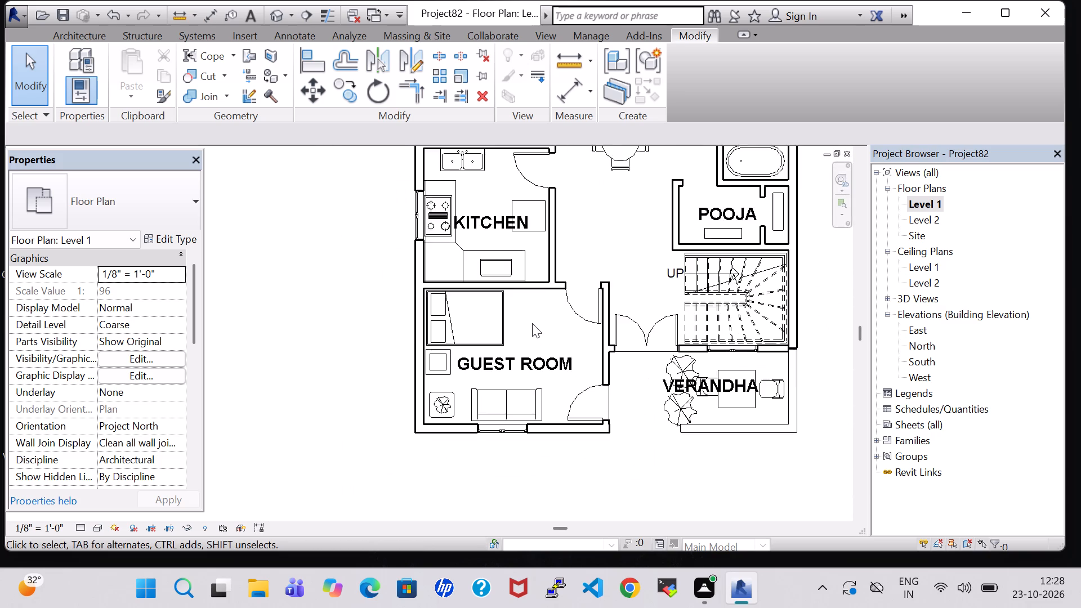
pyautogui.moveTo(532, 323); pyautogui.dragTo(529, 282, button='middle')
pyautogui.scroll(1, 532, 323)
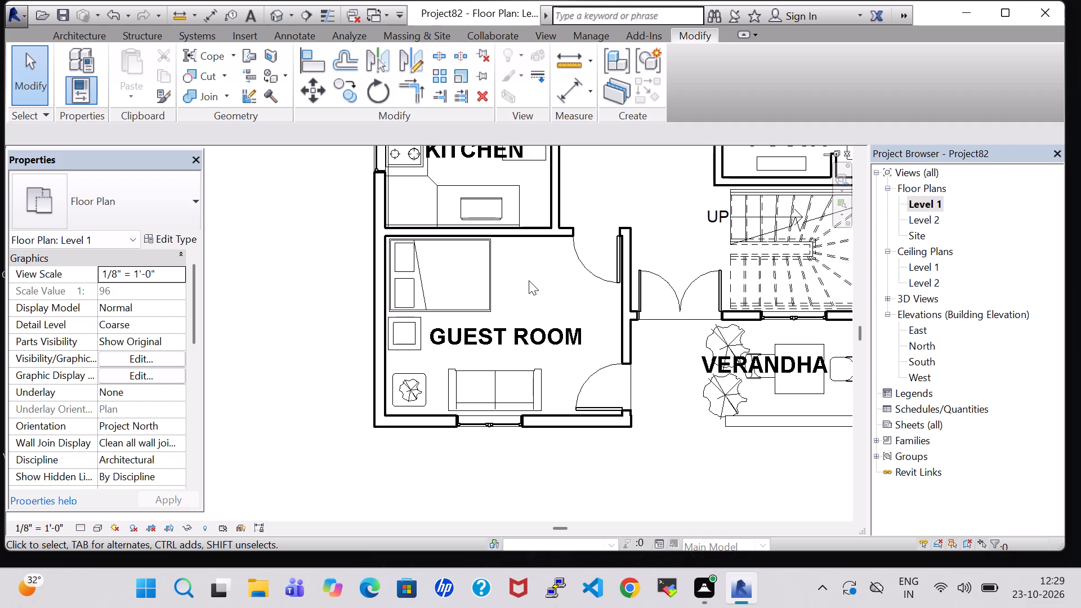
pyautogui.scroll(4, 529, 280)
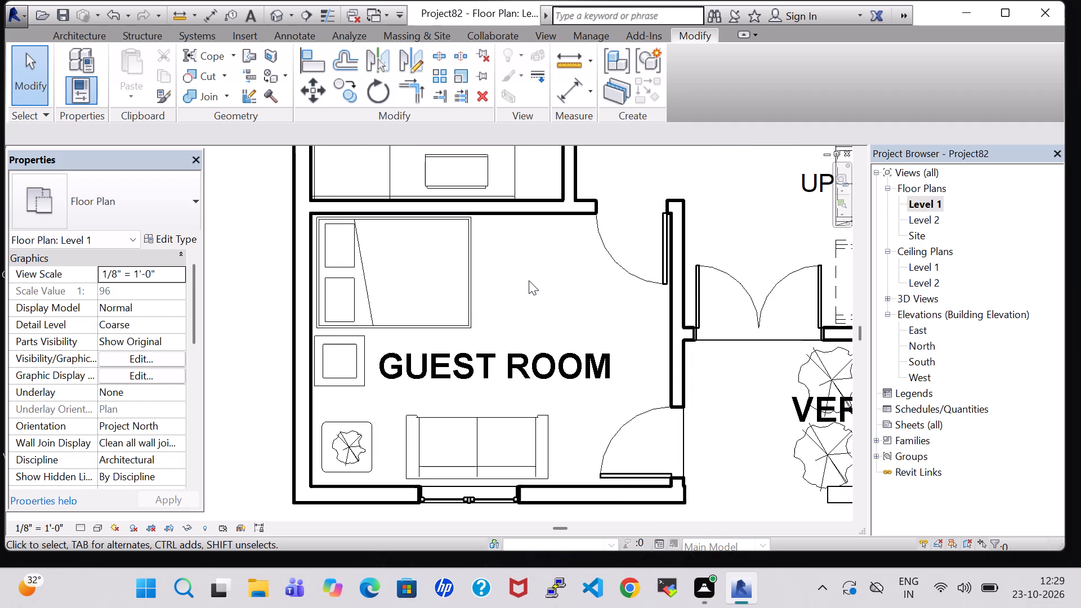
pyautogui.moveTo(529, 280); pyautogui.dragTo(534, 238, button='middle')
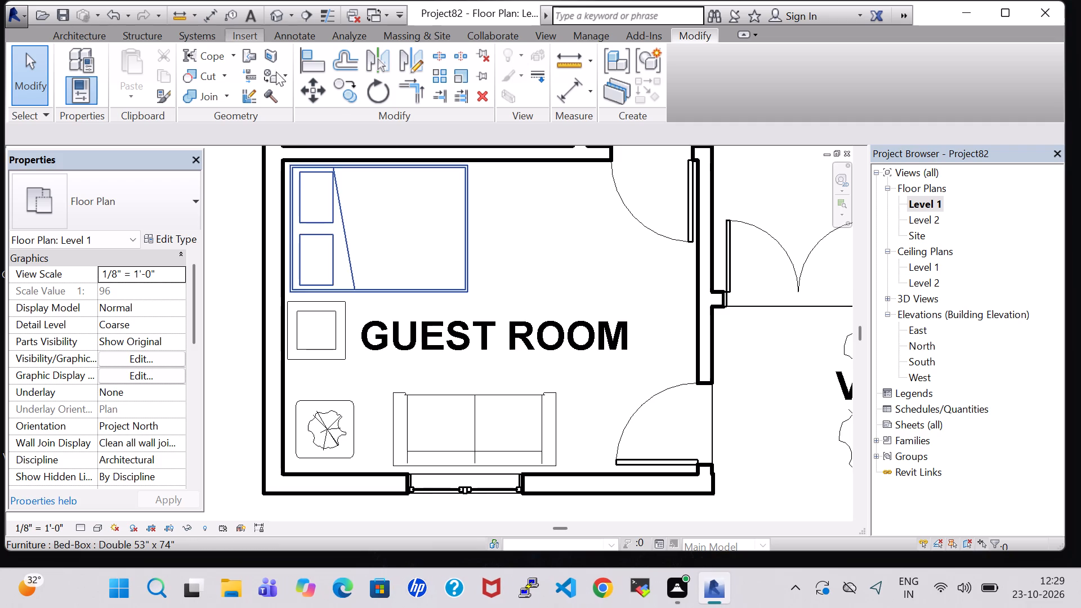
# Examine the house exterior in the {3D} view, from the roof and verandha to the front face.
pyautogui.click(273, 9)
pyautogui.scroll(-3, 421, 364)
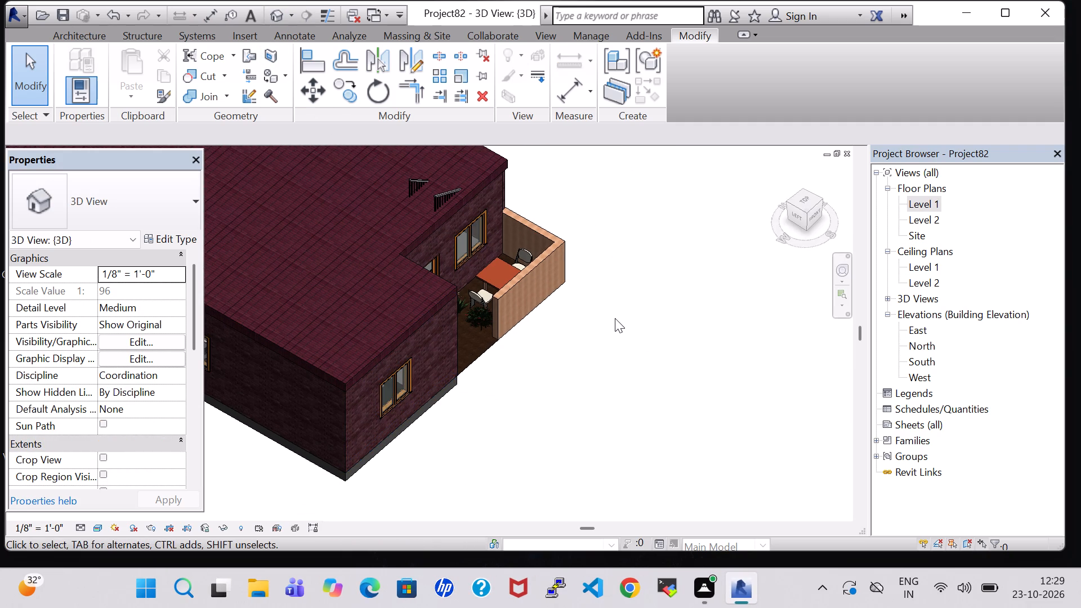
pyautogui.keyDown('shift'); pyautogui.moveTo(615, 318); pyautogui.dragTo(465, 403, button='middle'); pyautogui.keyUp('shift')
pyautogui.moveTo(461, 407); pyautogui.dragTo(556, 356, button='middle')
pyautogui.scroll(-2, 537, 370)
pyautogui.scroll(-1, 481, 383)
pyautogui.moveTo(481, 383); pyautogui.dragTo(535, 371, button='middle')
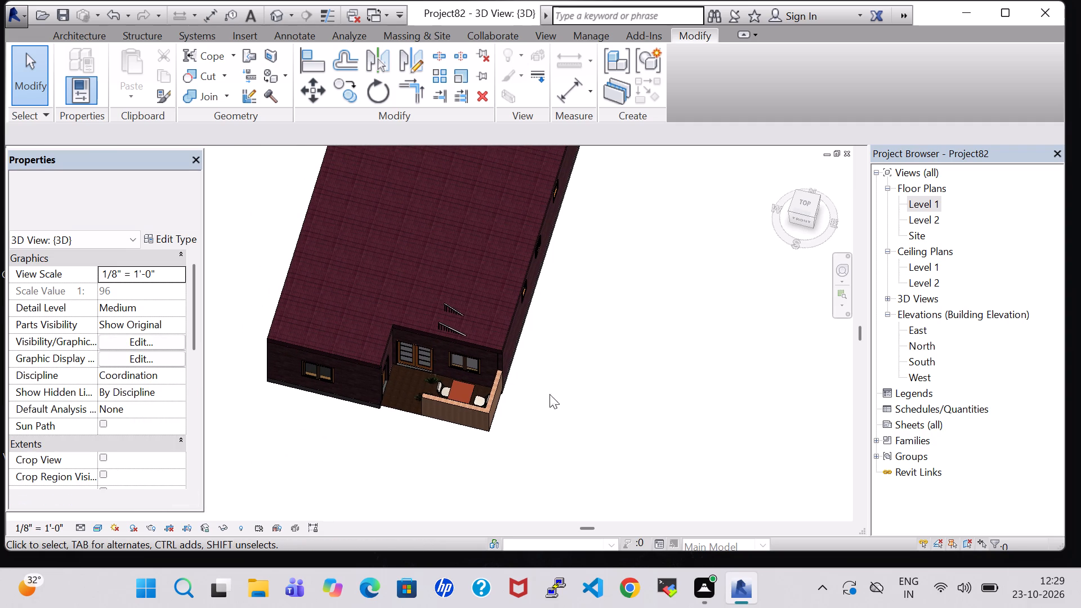
pyautogui.click(801, 217)
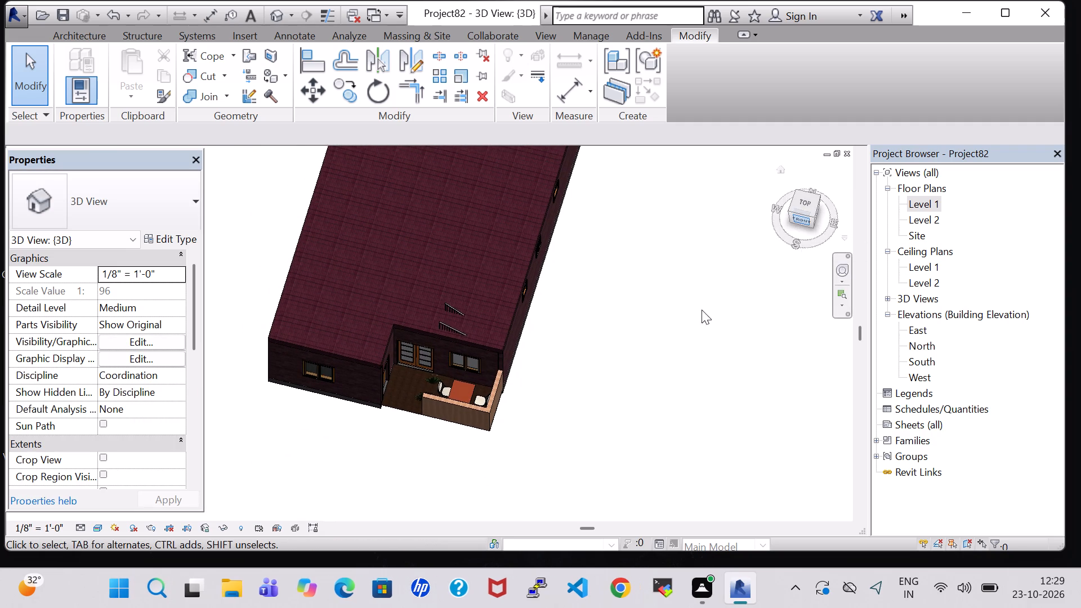
pyautogui.scroll(6, 472, 303)
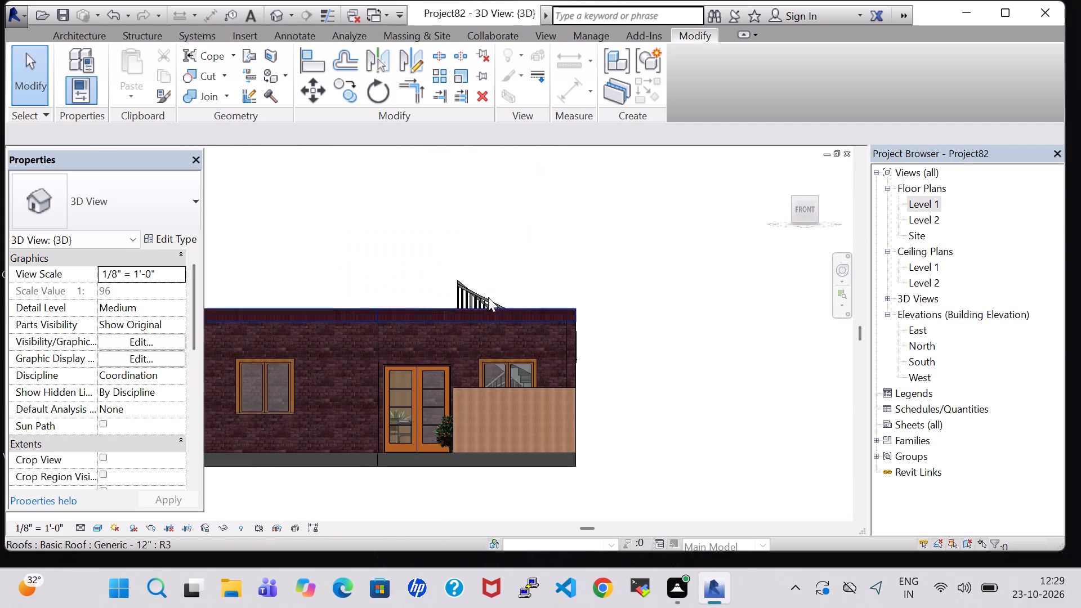
pyautogui.moveTo(562, 273); pyautogui.dragTo(632, 276, button='middle')
pyautogui.scroll(-1, 641, 276)
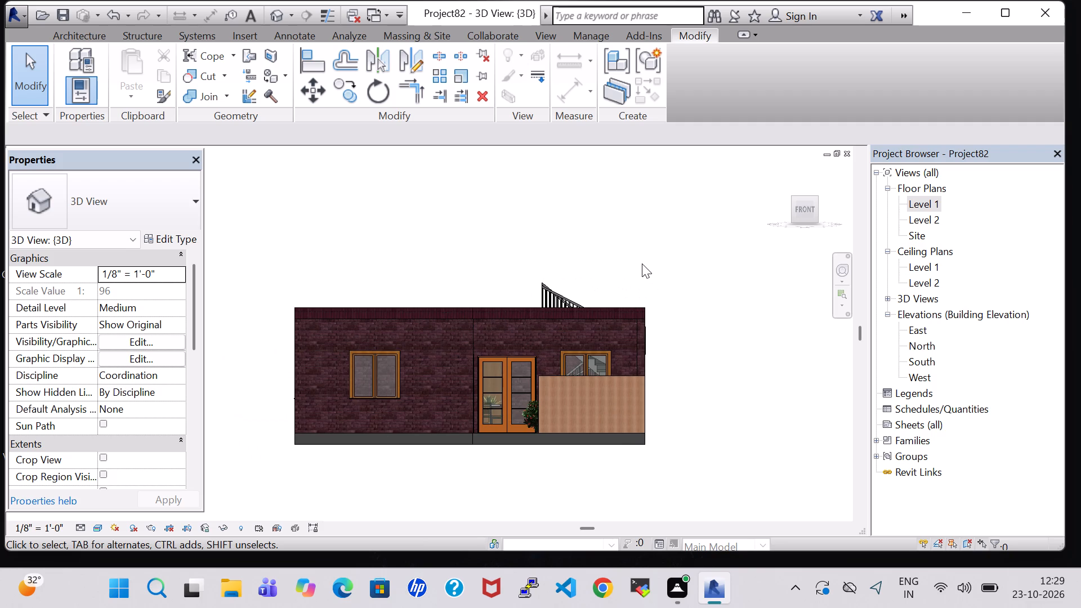
pyautogui.keyDown('shift'); pyautogui.moveTo(642, 263); pyautogui.dragTo(638, 298, button='middle'); pyautogui.keyUp('shift')
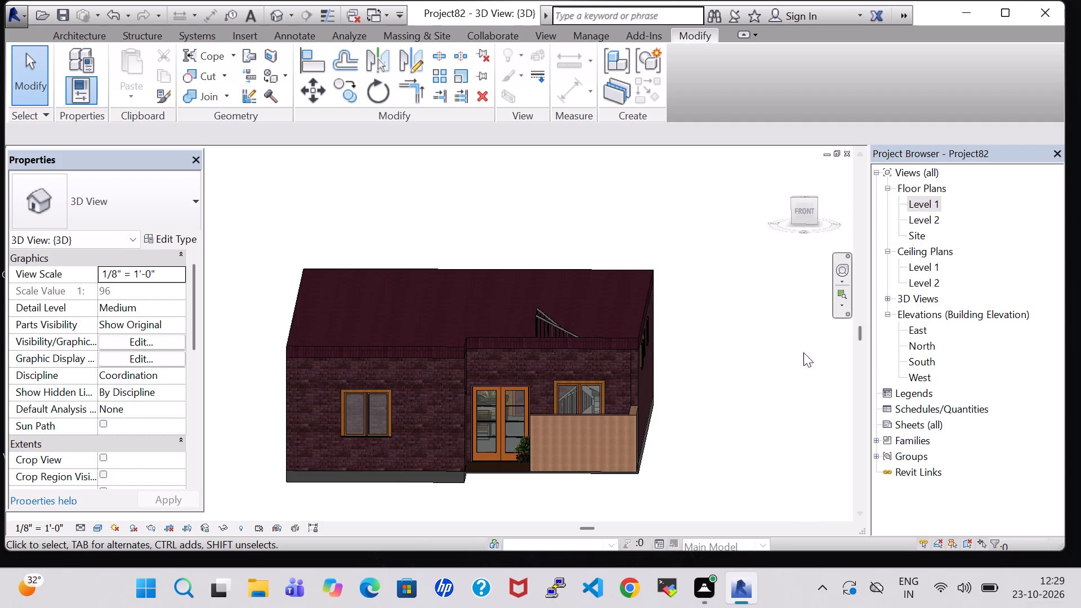
# Return to the Level 1 floor plan and review the furniture and labels of all rooms, from verandha to bedrooms.
pyautogui.doubleClick(923, 205)
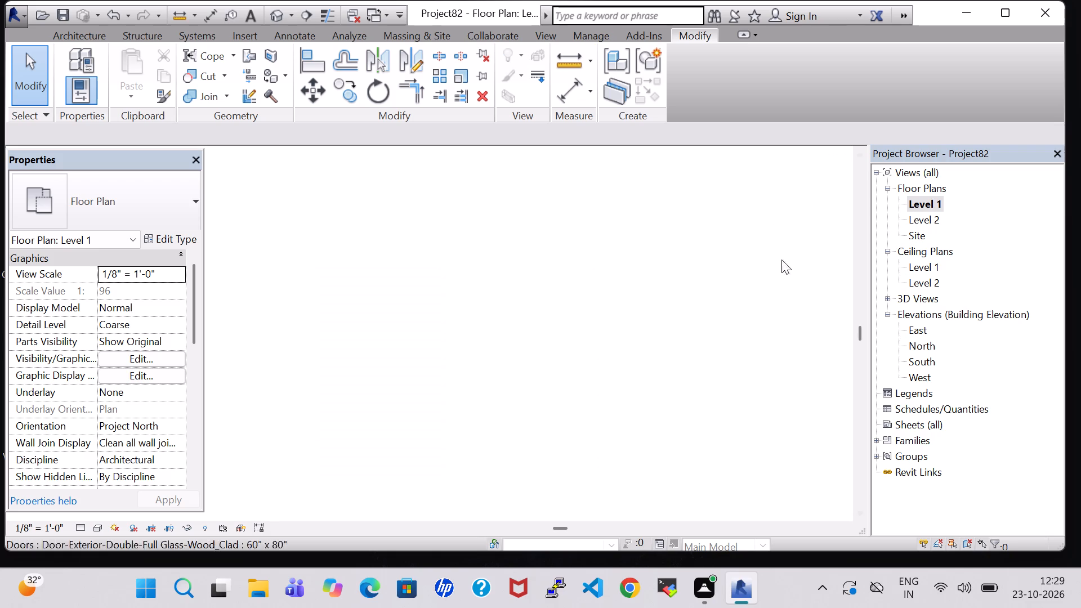
pyautogui.scroll(-8, 613, 332)
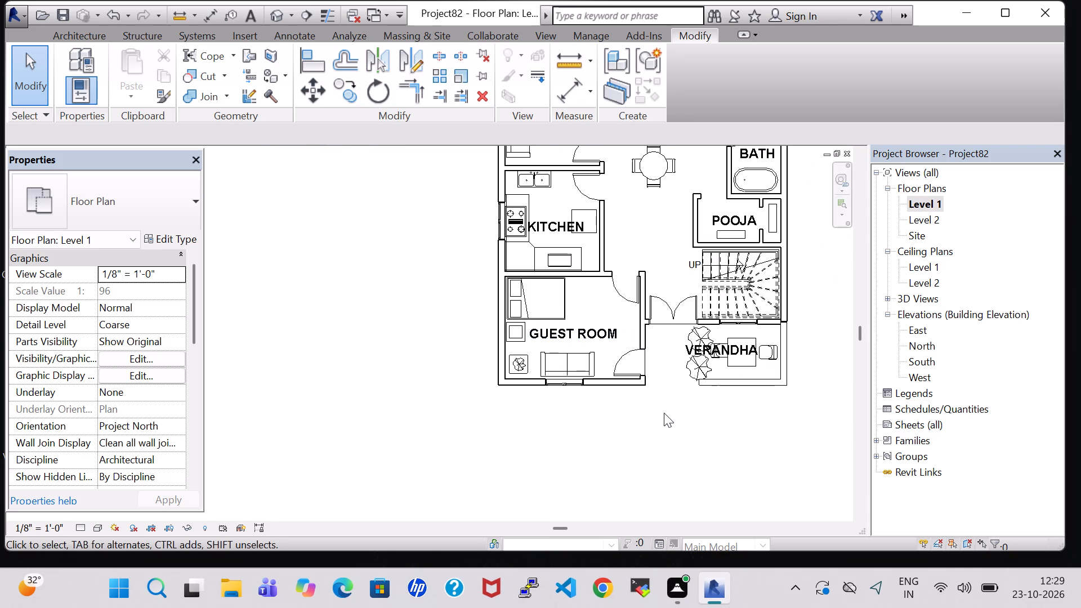
pyautogui.click(664, 413)
pyautogui.scroll(5, 664, 413)
pyautogui.moveTo(664, 413); pyautogui.dragTo(653, 445, button='middle')
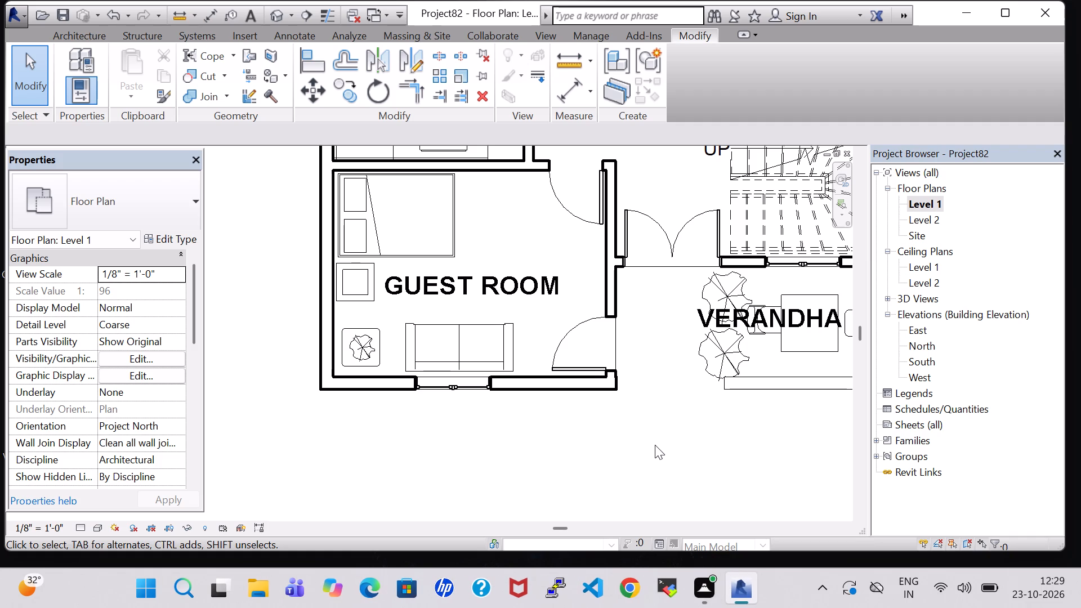
pyautogui.scroll(-1, 628, 433)
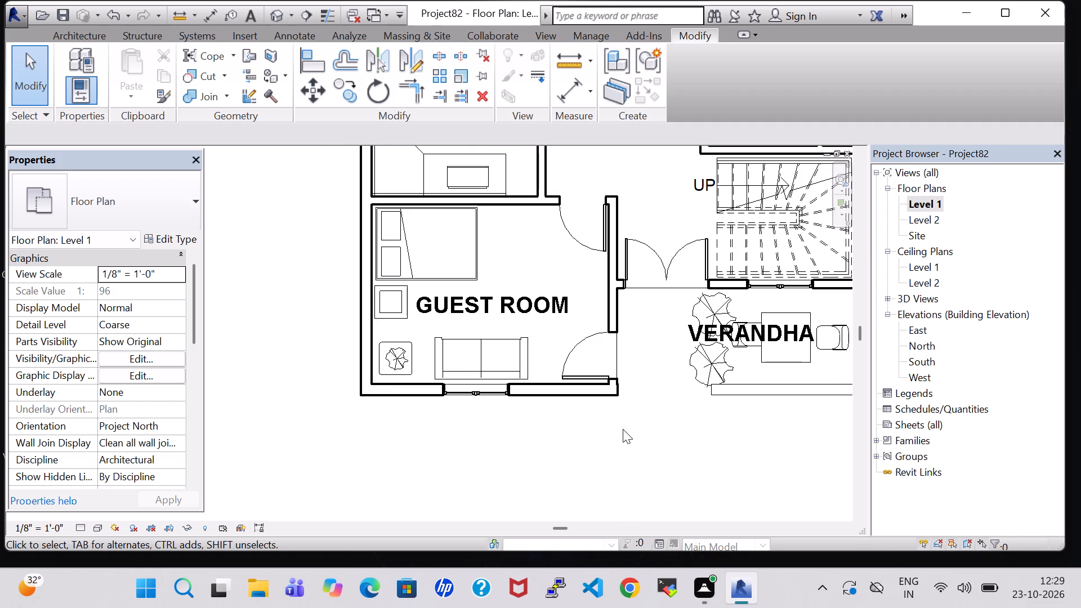
pyautogui.moveTo(623, 425); pyautogui.dragTo(513, 440, button='middle')
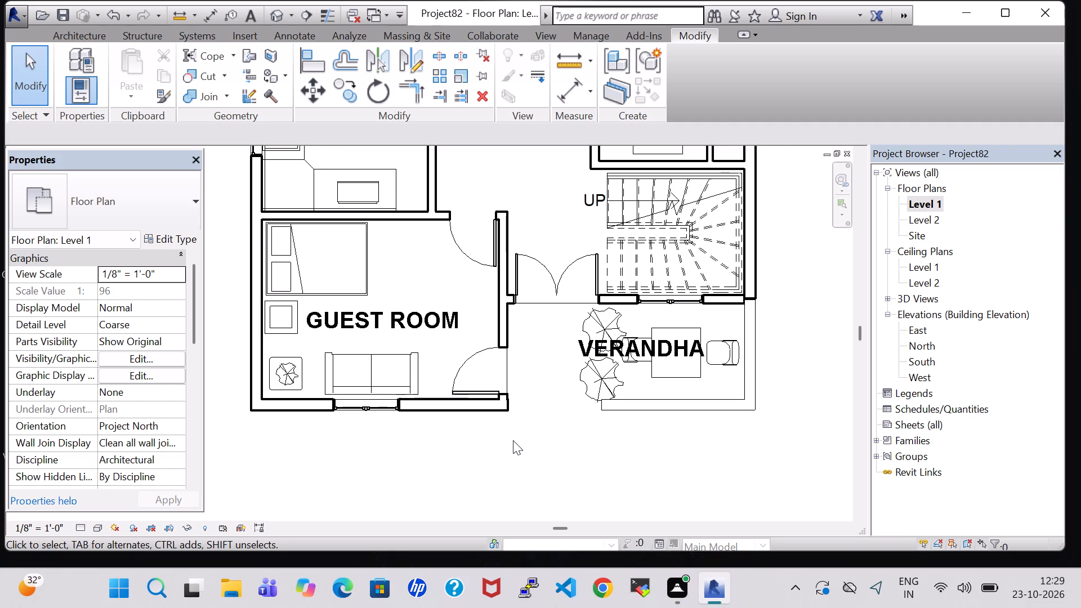
pyautogui.scroll(-3, 513, 440)
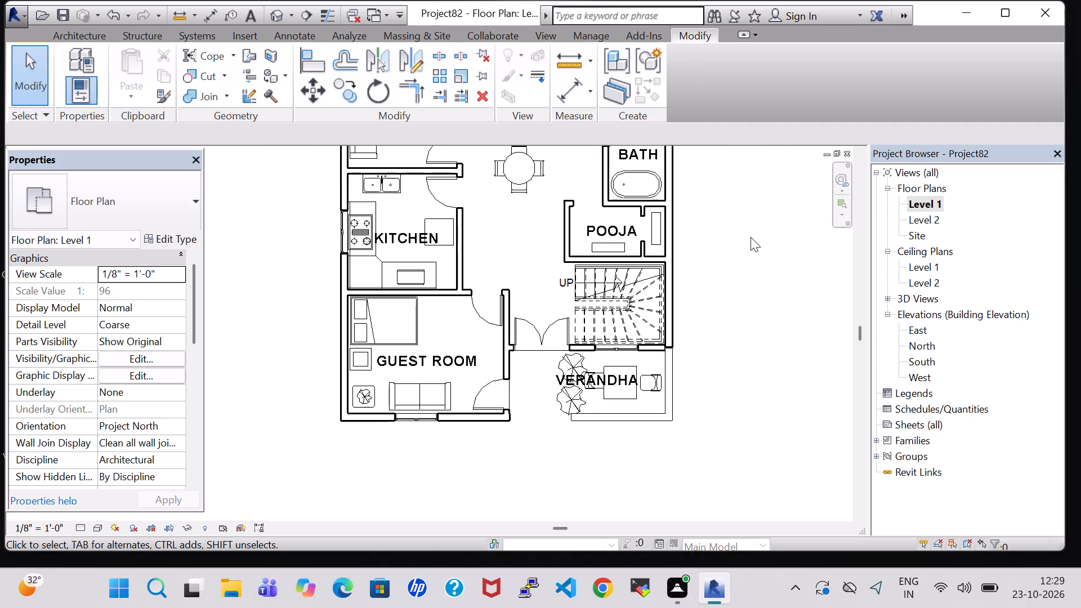
pyautogui.moveTo(749, 236); pyautogui.dragTo(762, 316, button='middle')
pyautogui.scroll(1, 762, 316)
pyautogui.scroll(-3, 730, 256)
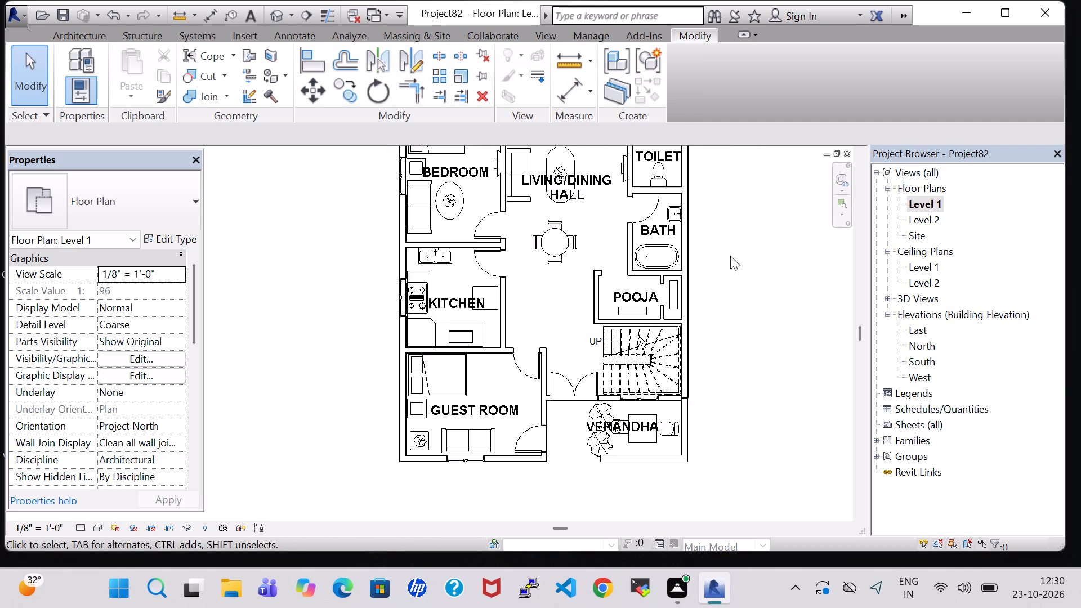
pyautogui.moveTo(726, 254); pyautogui.dragTo(738, 334, button='middle')
pyautogui.scroll(-1, 738, 334)
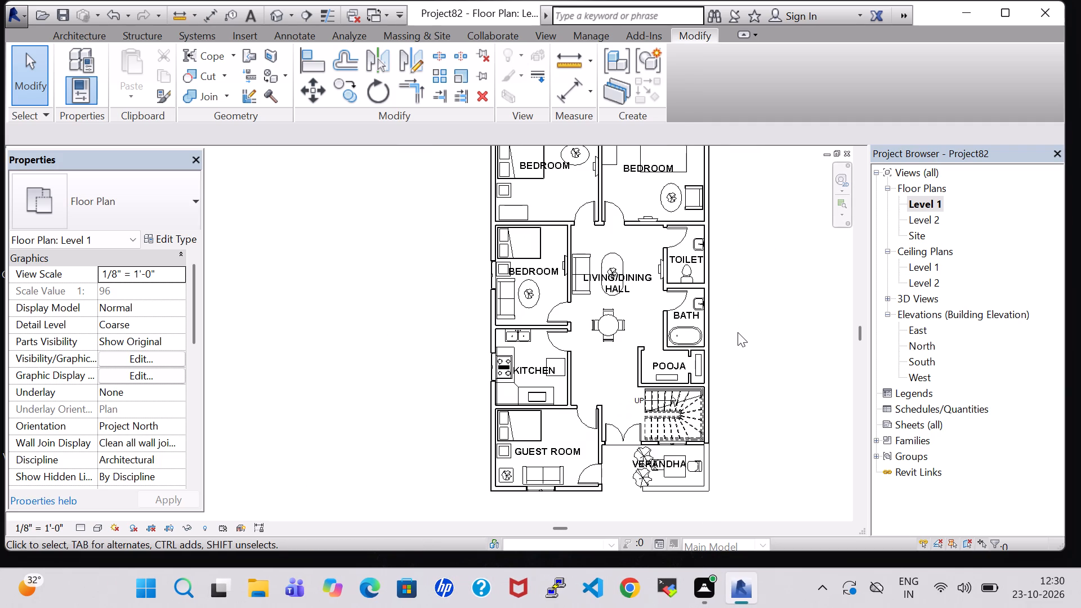
pyautogui.moveTo(747, 305); pyautogui.dragTo(753, 343, button='middle')
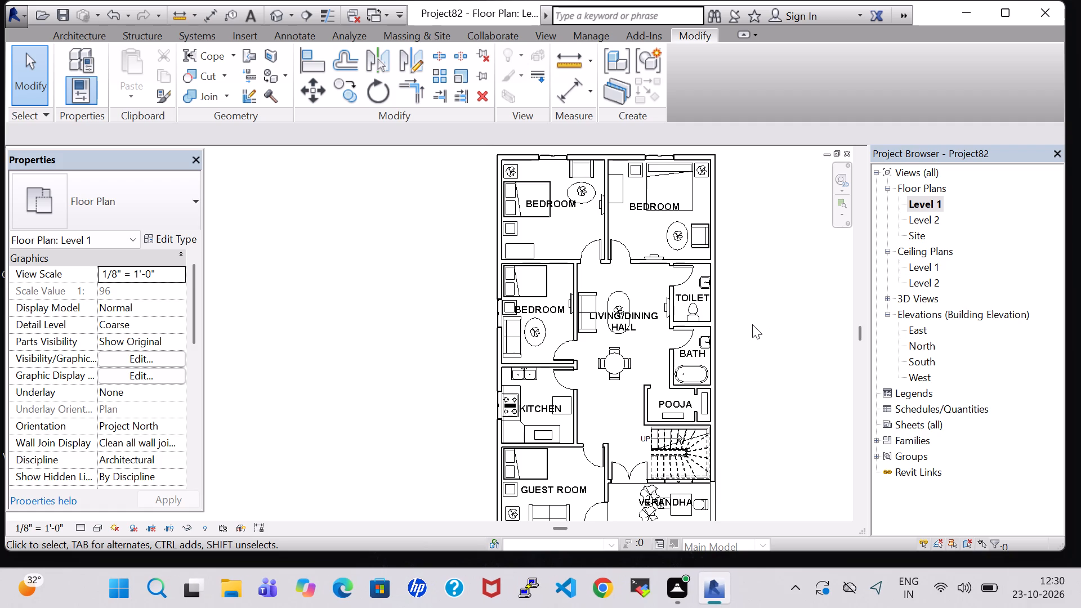
pyautogui.scroll(1, 752, 324)
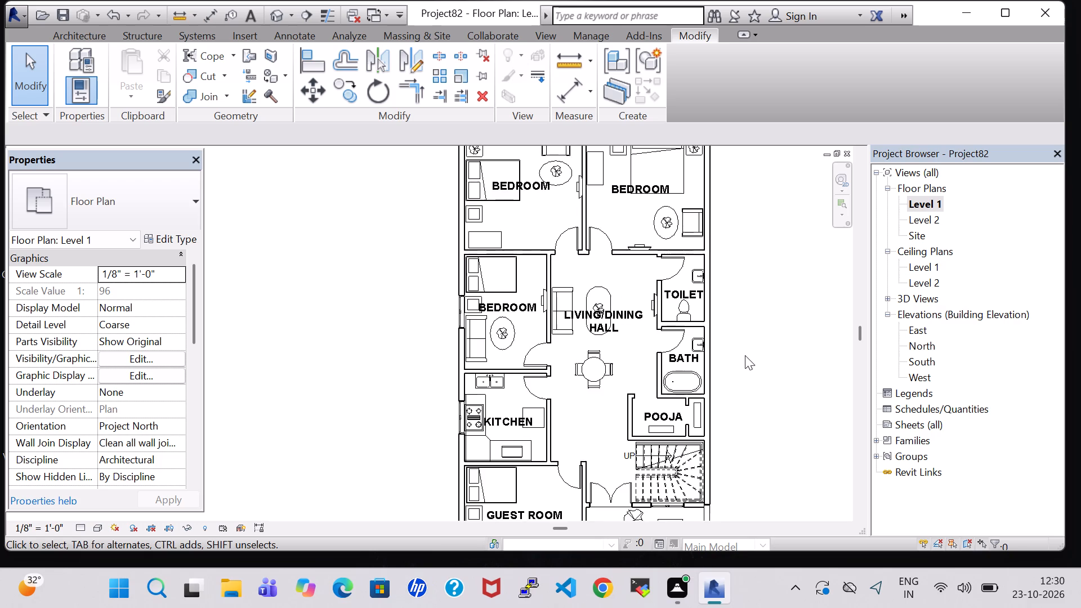
pyautogui.moveTo(745, 355); pyautogui.dragTo(725, 284, button='middle')
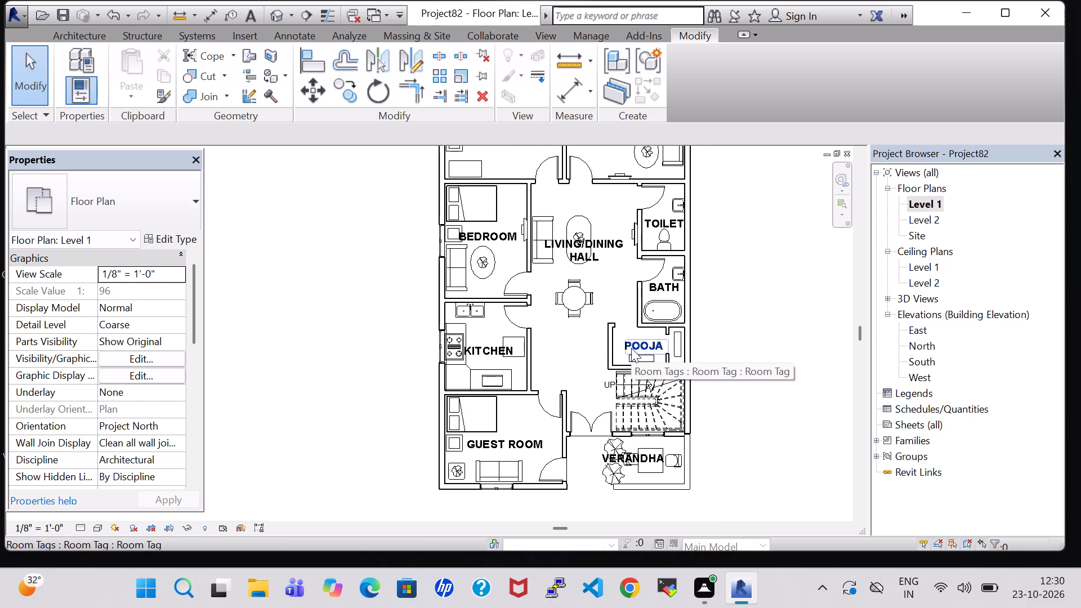
pyautogui.scroll(1, 688, 396)
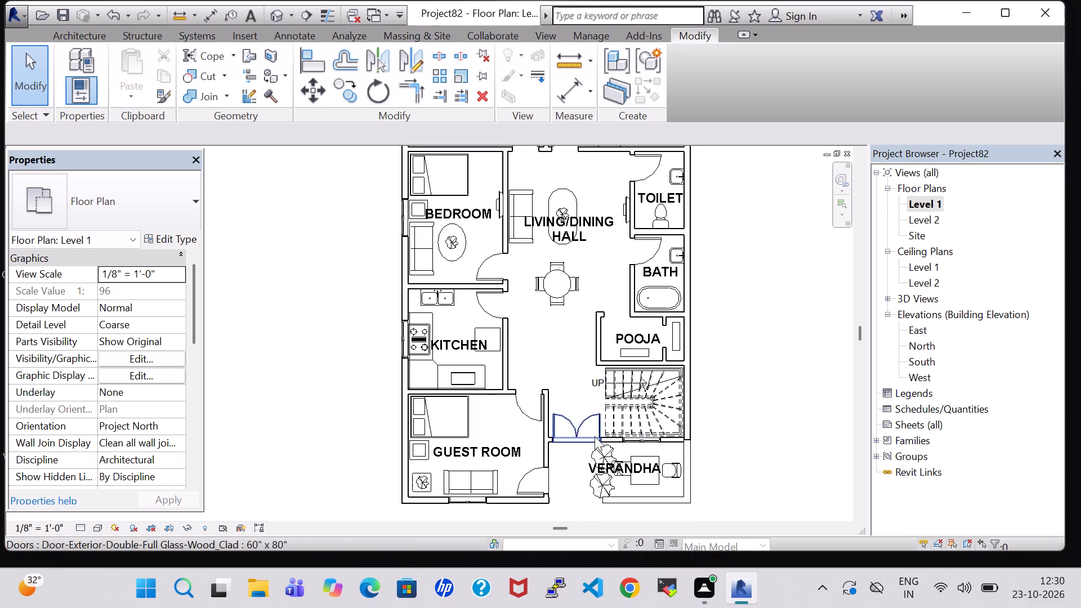
# Save the project.
pyautogui.click(57, 15)
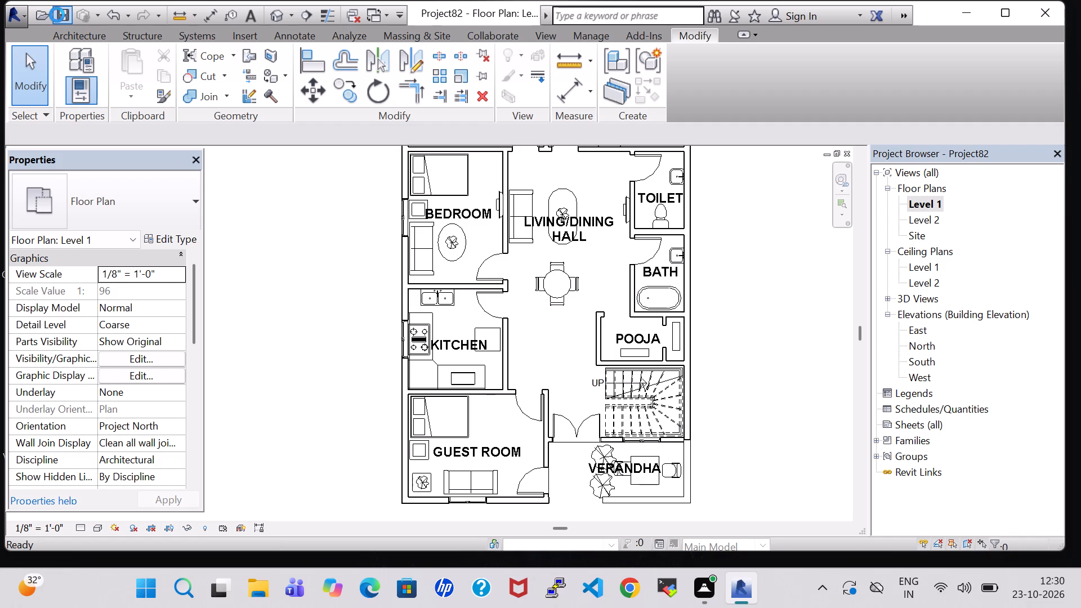
# Export the house from the {3D} view as an IFC 2x3 file named Project82 in the work folder.
pyautogui.click(277, 12)
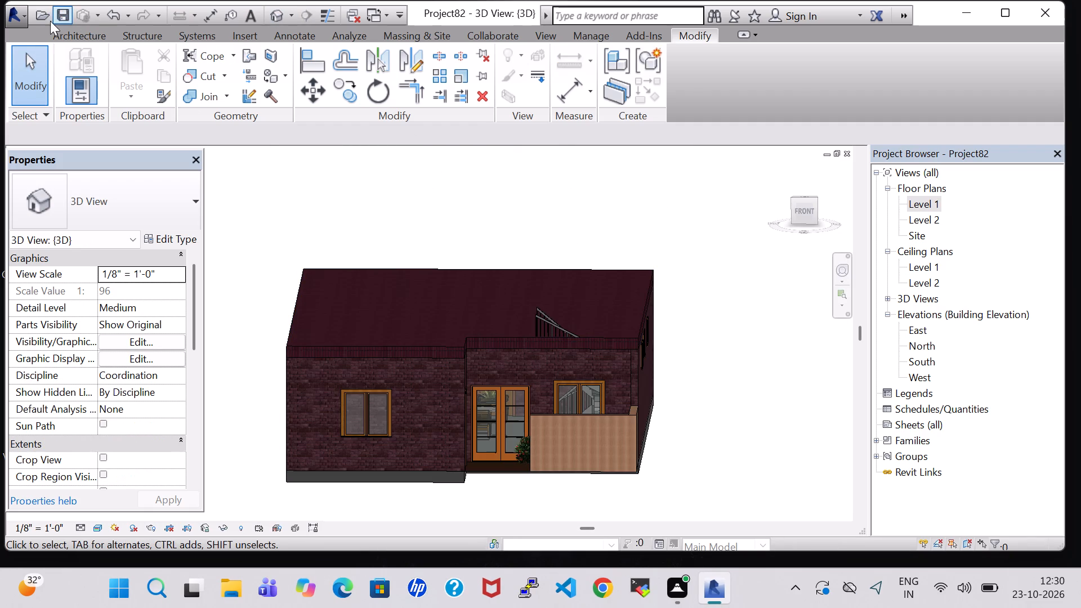
pyautogui.click(15, 15)
pyautogui.click(102, 279)
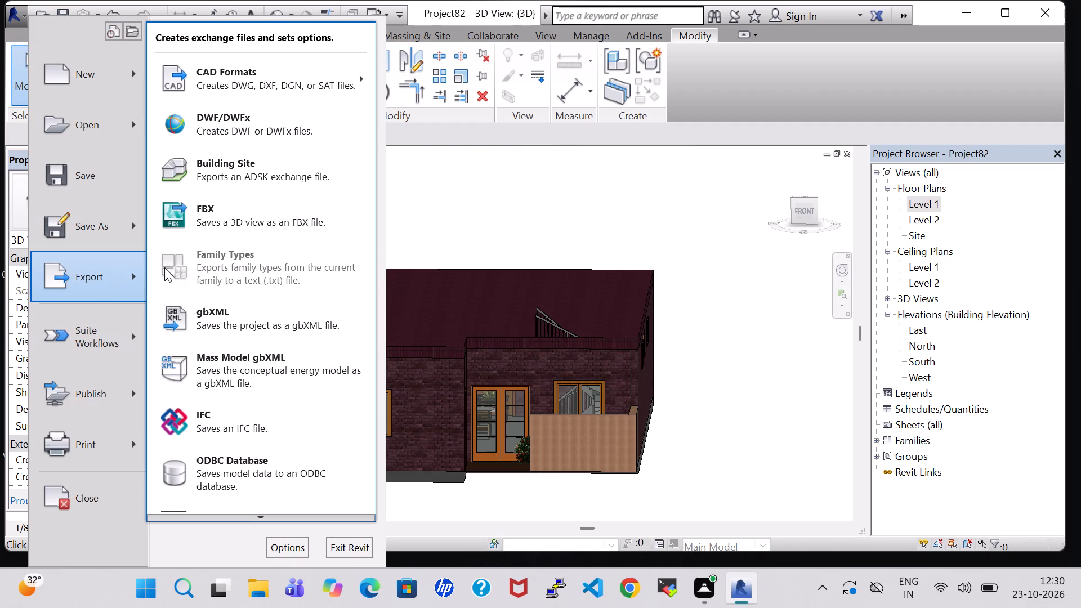
pyautogui.click(244, 435)
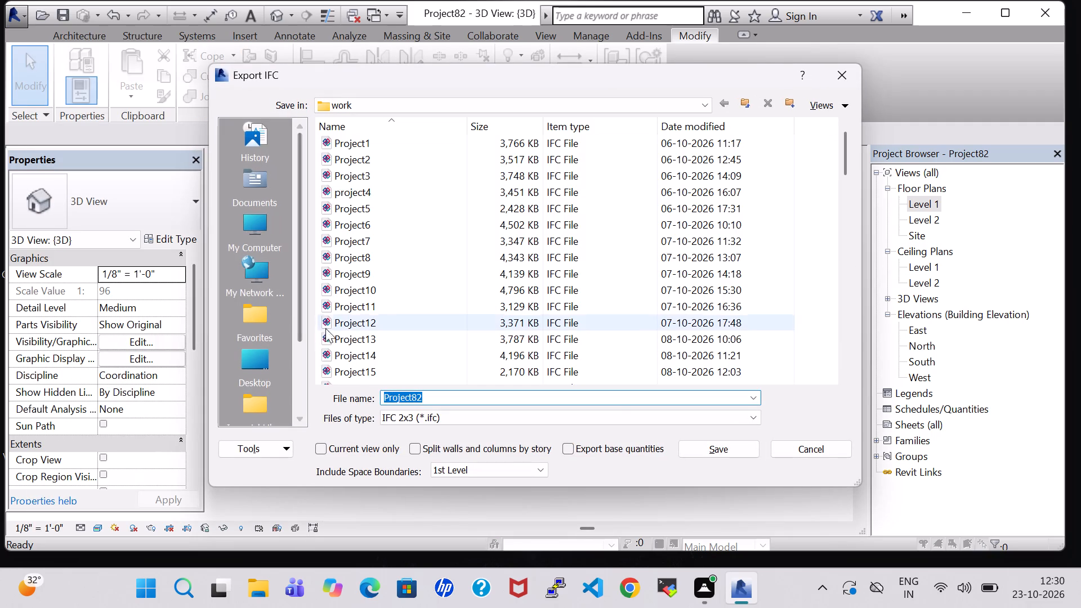
pyautogui.click(712, 443)
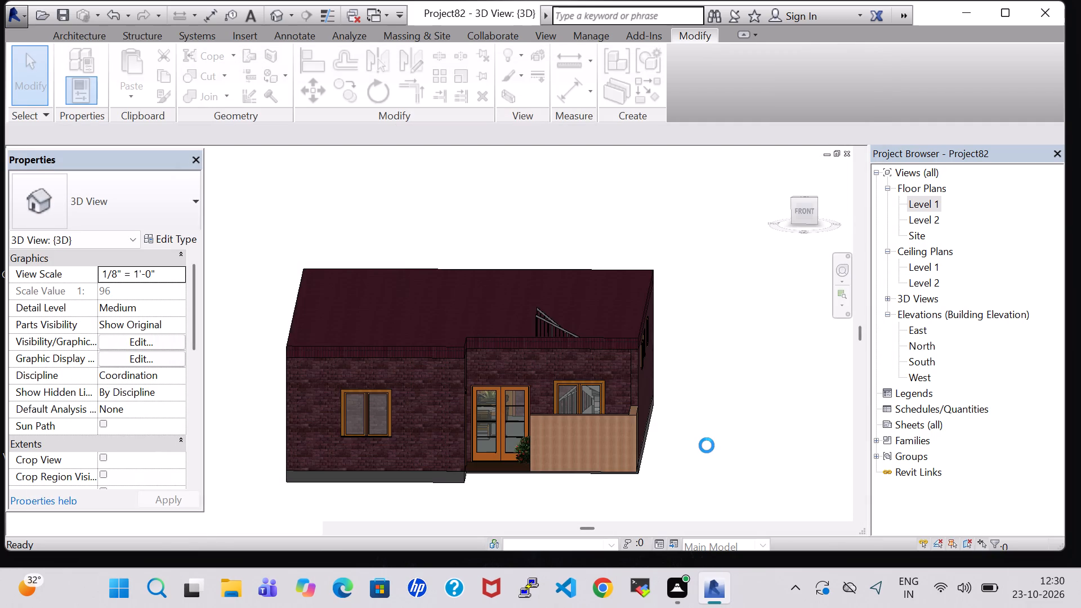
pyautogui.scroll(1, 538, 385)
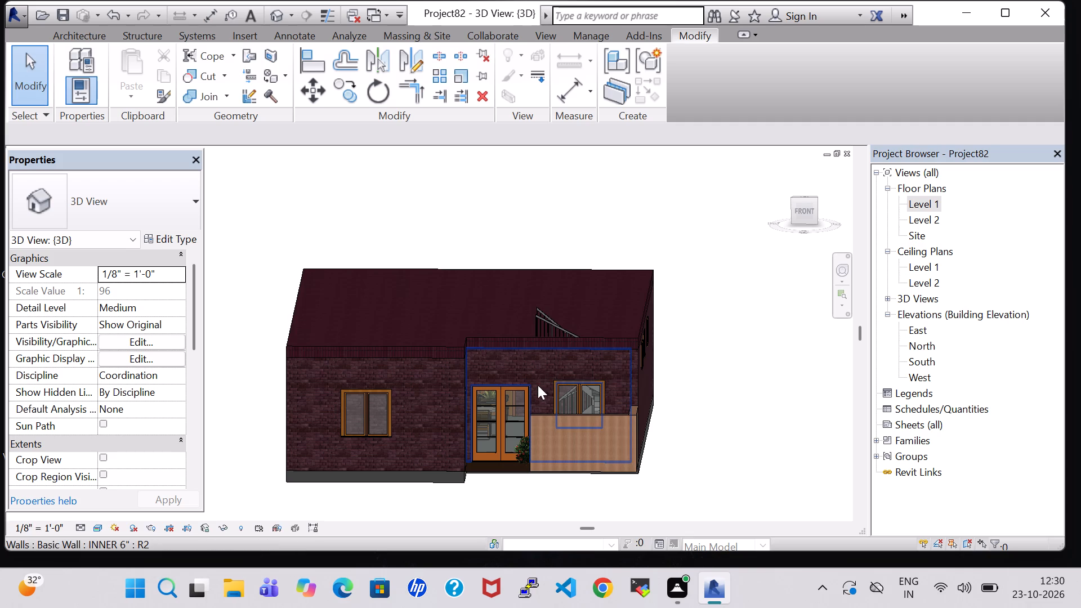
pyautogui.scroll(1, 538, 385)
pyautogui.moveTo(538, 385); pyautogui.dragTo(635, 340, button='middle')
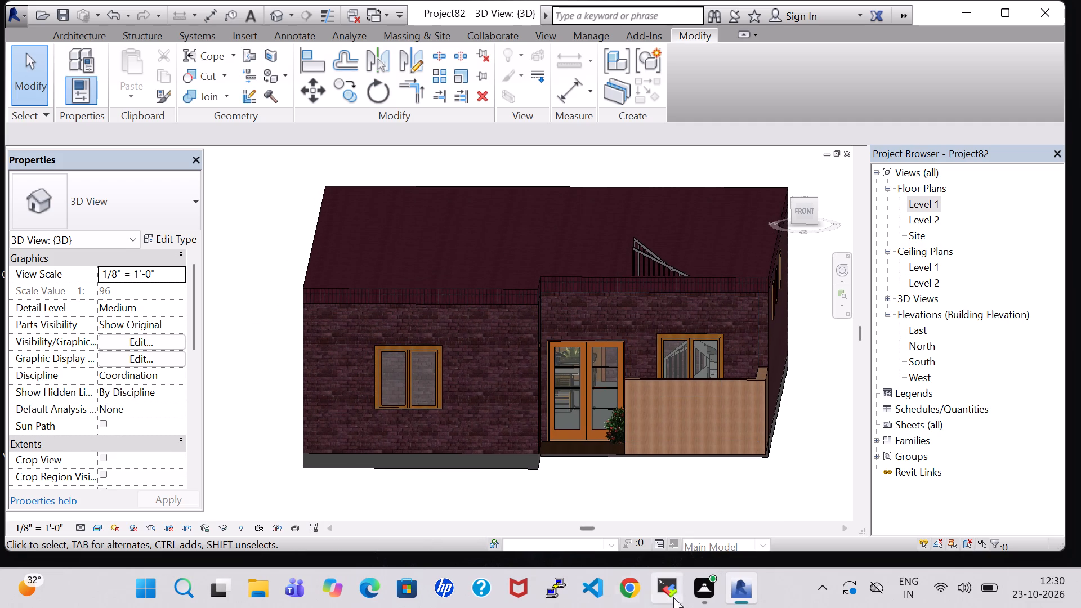